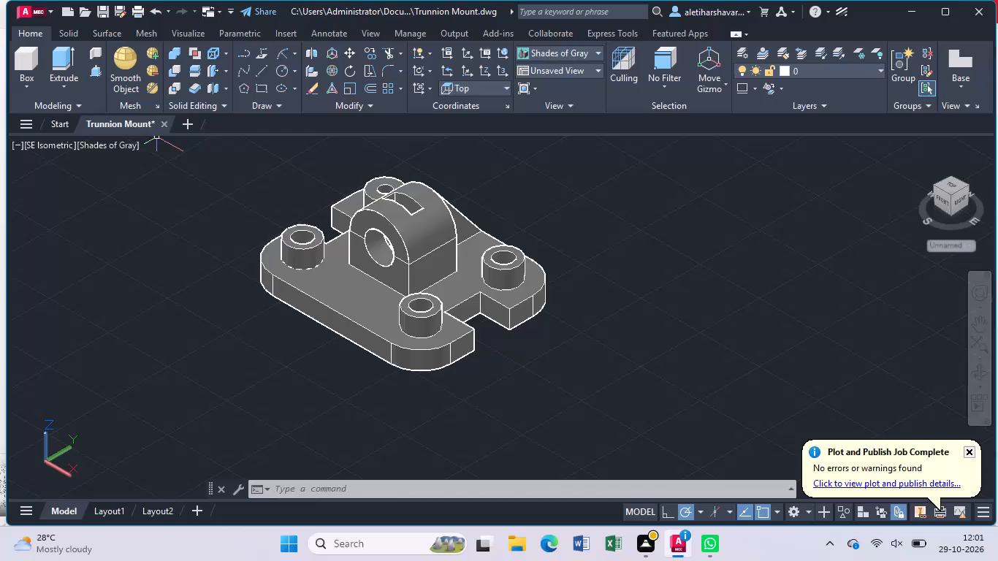
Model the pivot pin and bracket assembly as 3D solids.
Close the Trunnion Mount drawing without saving its changes.
{"action": "left_click", "coordinate": [166, 122]}
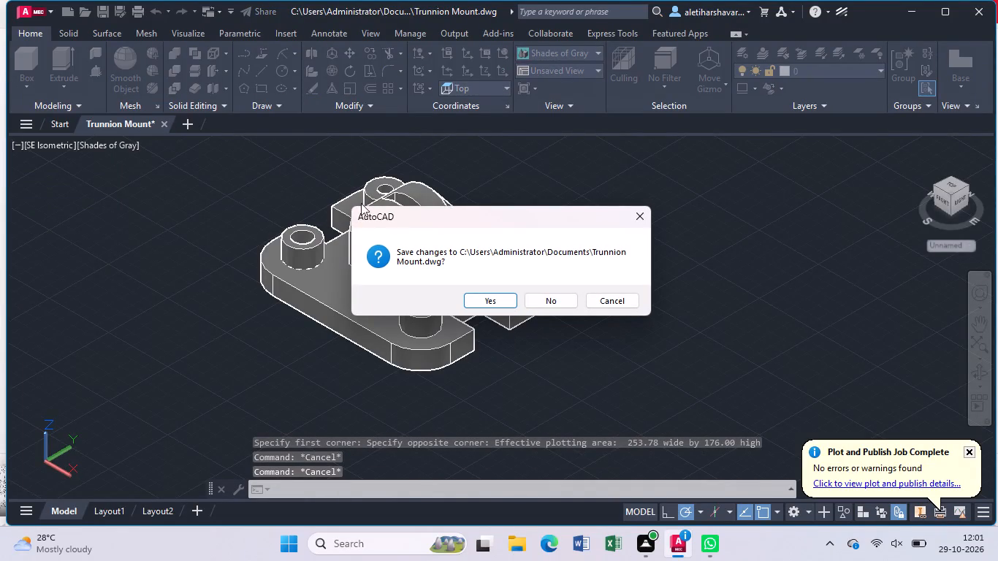
{"action": "left_click", "coordinate": [522, 297]}
{"action": "left_click", "coordinate": [527, 297]}
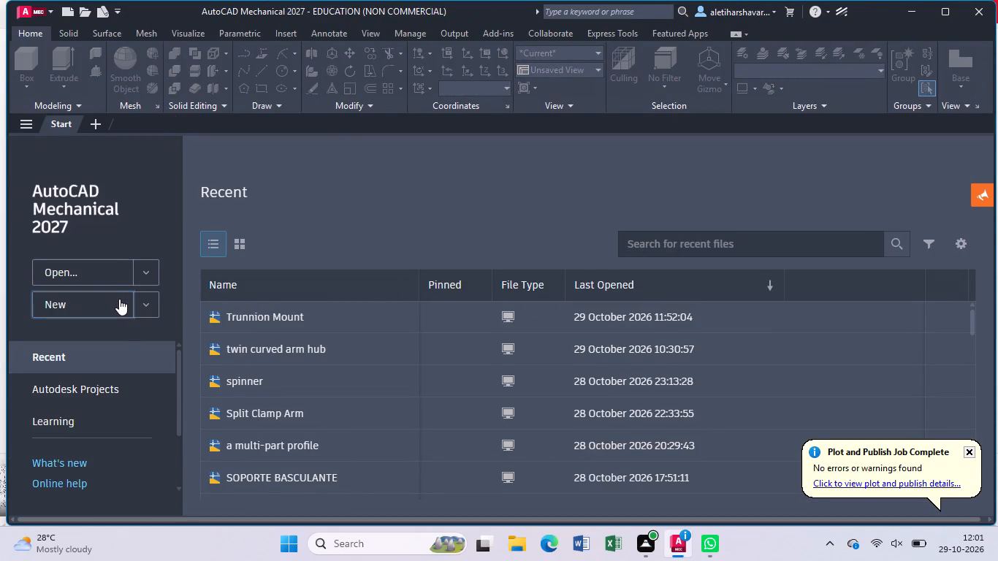
Create a new blank drawing and turn on its log file with LOGFILEON.
{"action": "left_click", "coordinate": [120, 299]}
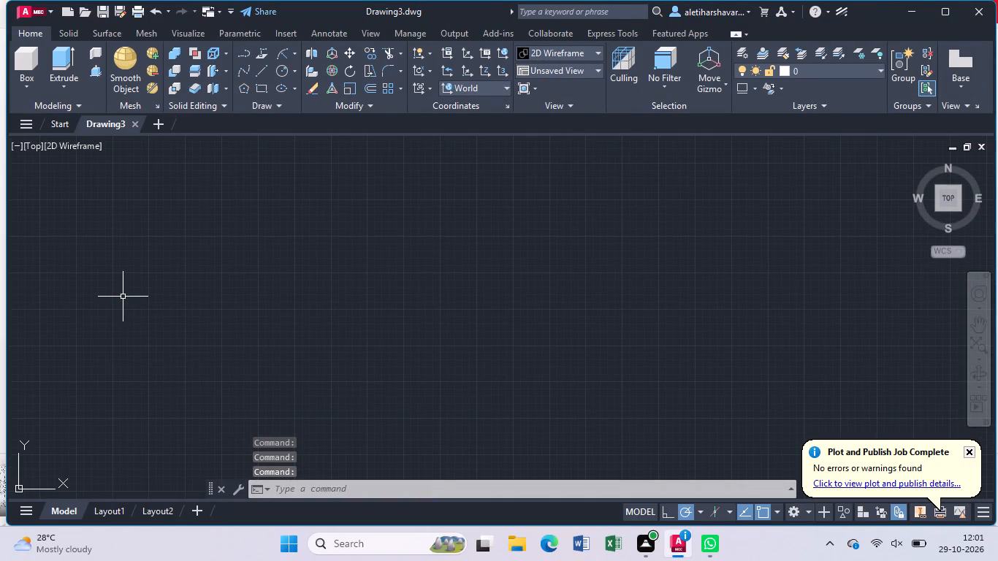
{"action": "type", "text": "lo"}
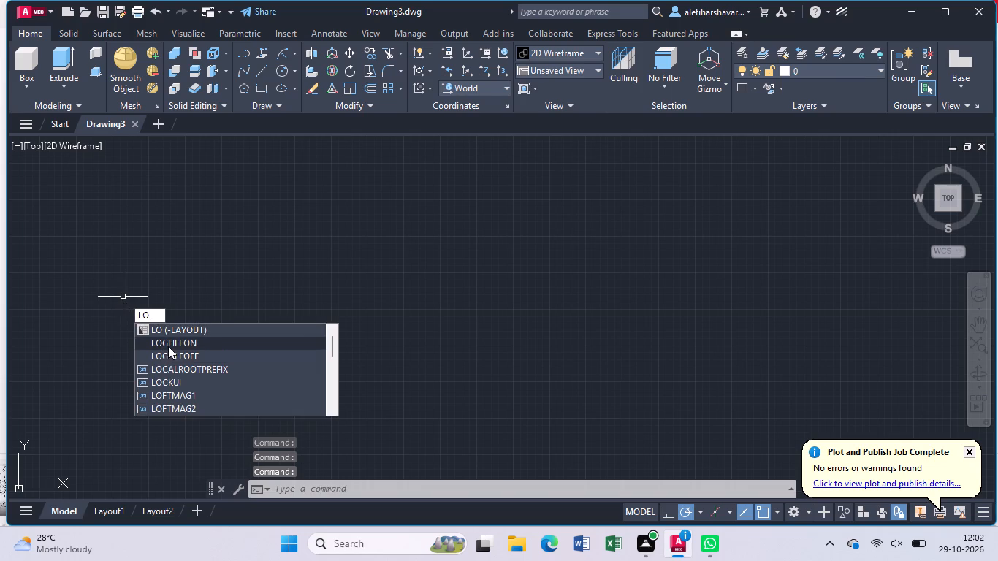
{"action": "left_click", "coordinate": [168, 346]}
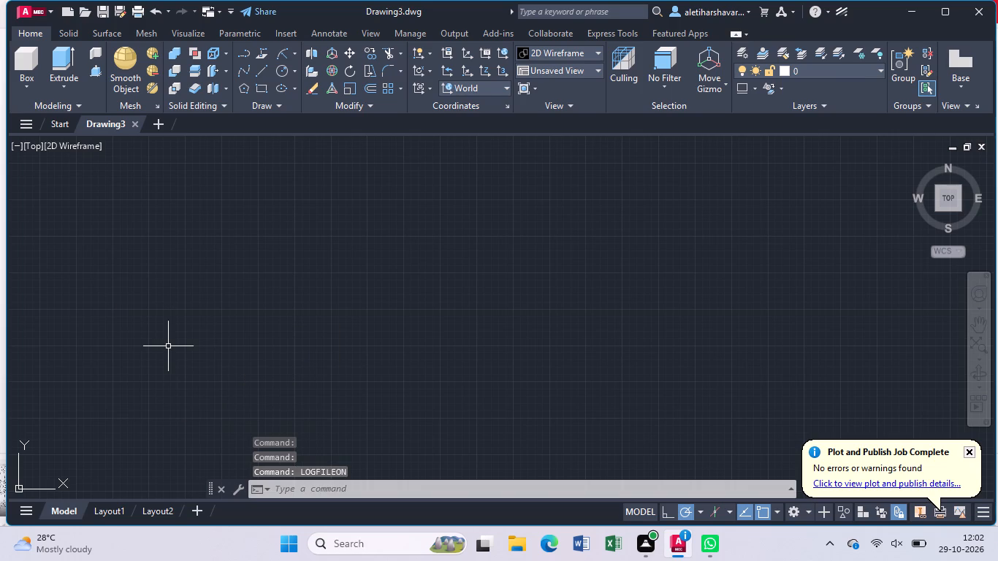
Set the drawing units' length precision to one decimal place (0.0).
{"action": "type", "text": "un"}
{"action": "key", "text": "Return"}
{"action": "key", "text": "apostrophe"}
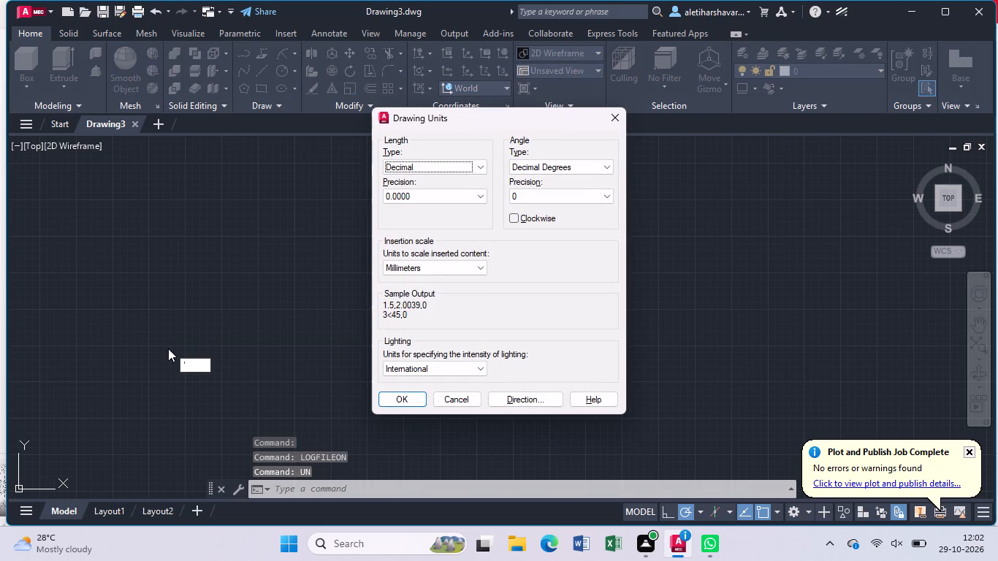
{"action": "left_click", "coordinate": [481, 196]}
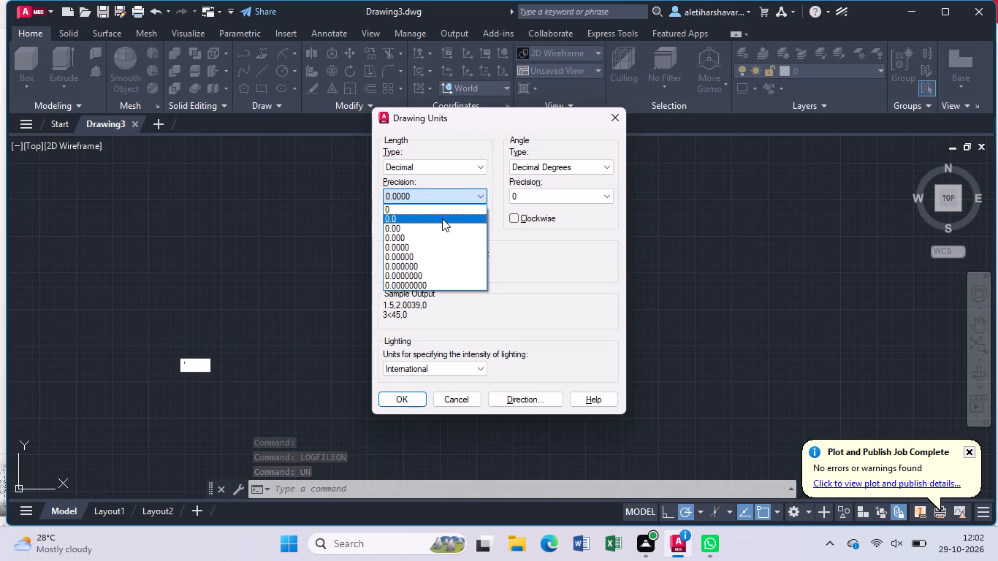
{"action": "left_click", "coordinate": [442, 218]}
{"action": "left_click", "coordinate": [411, 397]}
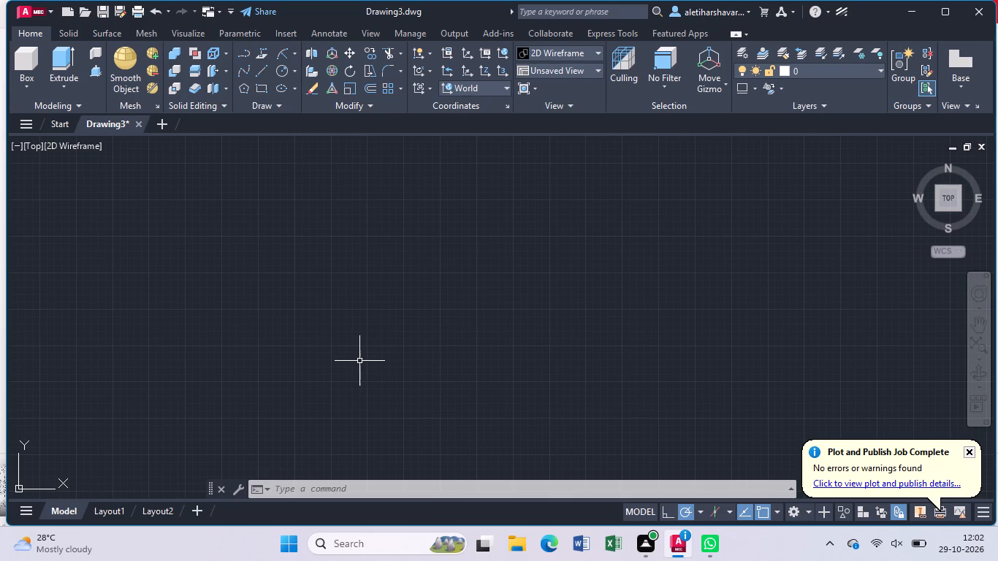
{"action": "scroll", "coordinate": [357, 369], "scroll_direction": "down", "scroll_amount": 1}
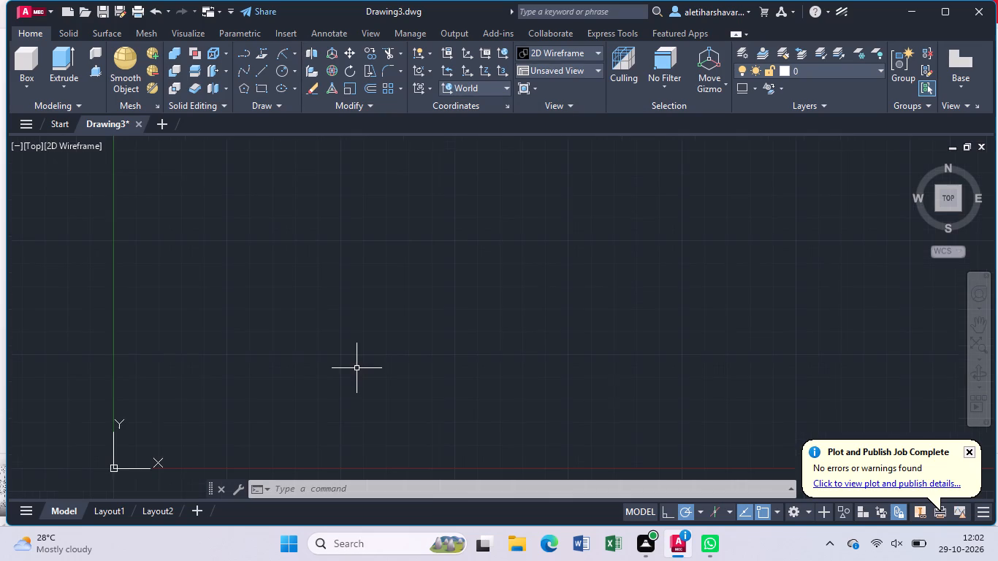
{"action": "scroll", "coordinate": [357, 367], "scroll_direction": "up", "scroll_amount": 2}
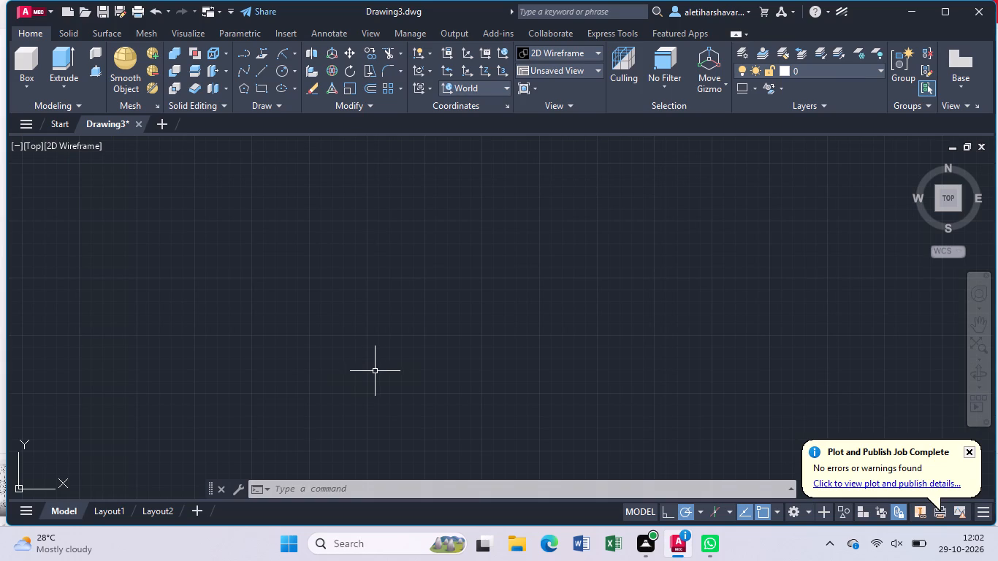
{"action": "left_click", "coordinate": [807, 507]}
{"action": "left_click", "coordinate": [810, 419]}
Draw connected lines 74 mm to the right, 76 mm straight down, and about 113 mm back to the left past the start.
{"action": "left_click", "coordinate": [256, 67]}
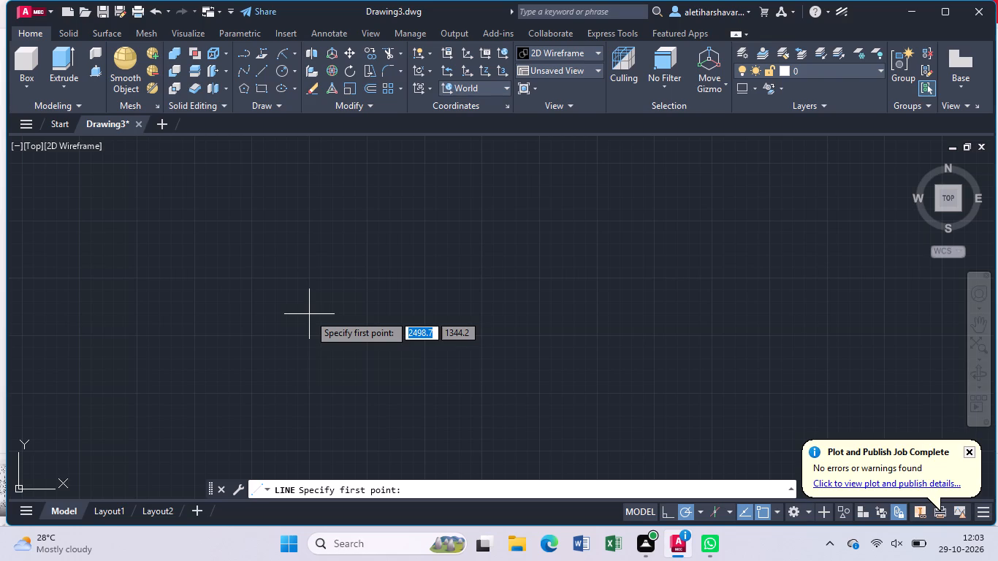
{"action": "left_click_drag", "start_coordinate": [305, 239], "coordinate": [313, 239]}
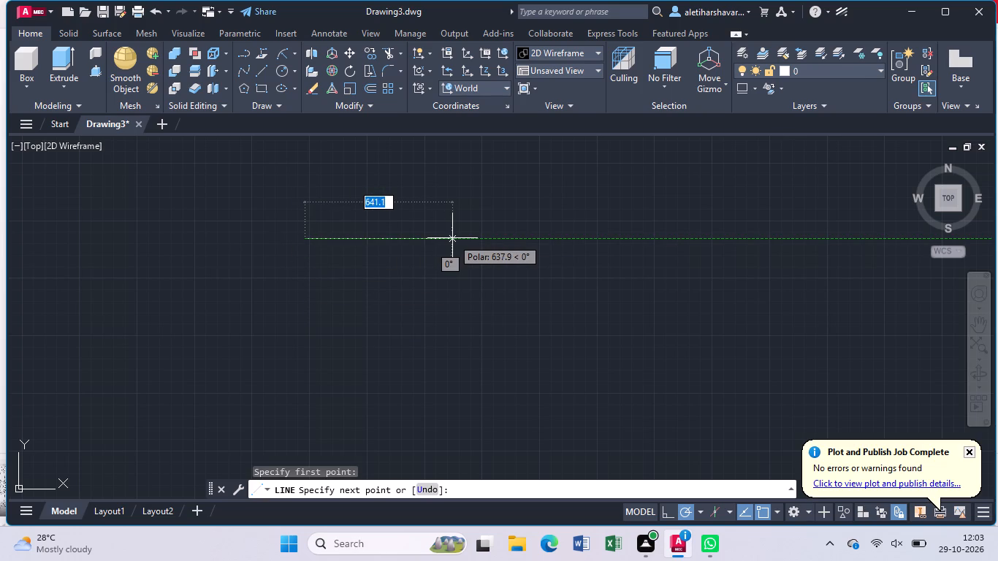
{"action": "type", "text": "74"}
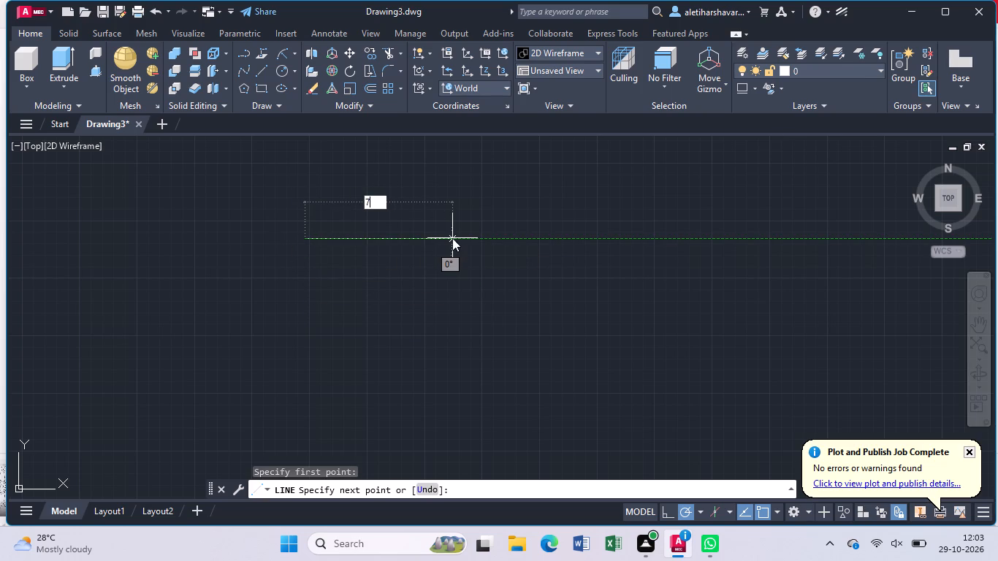
{"action": "key", "text": "Return"}
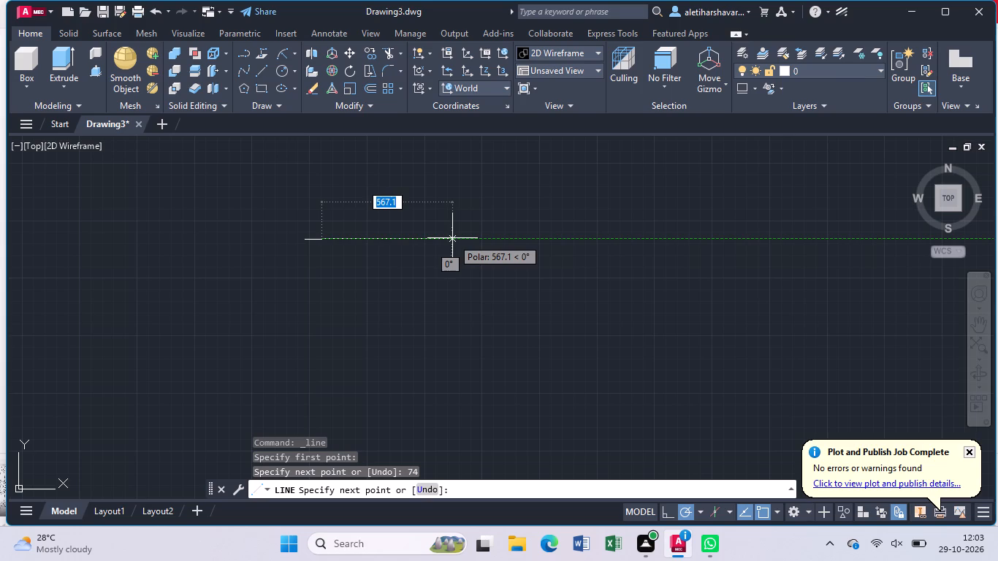
{"action": "scroll", "coordinate": [315, 275], "scroll_direction": "up", "scroll_amount": 3}
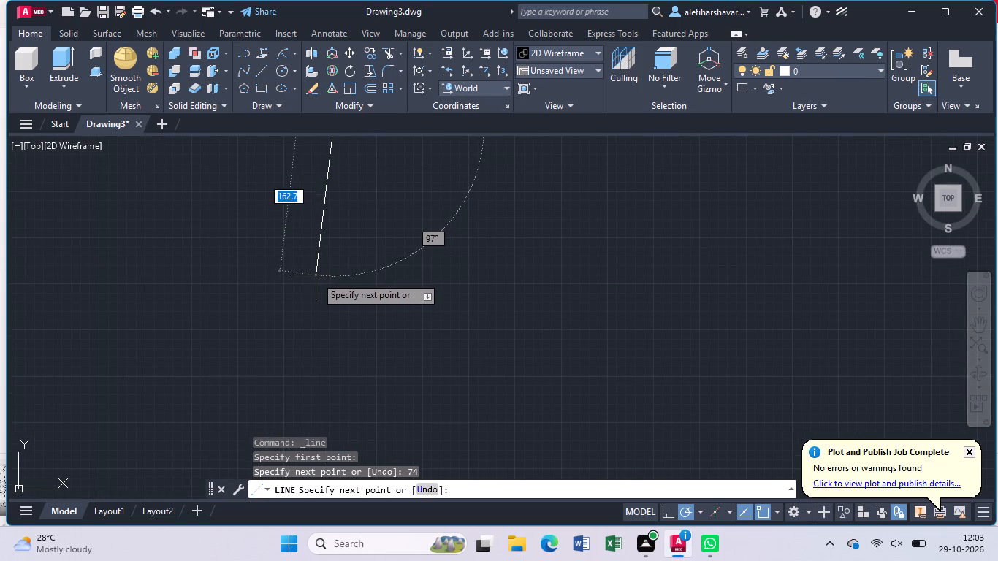
{"action": "middle_click_drag", "start_coordinate": [317, 280], "coordinate": [341, 403]}
{"action": "scroll", "coordinate": [348, 308], "scroll_direction": "up", "scroll_amount": 2}
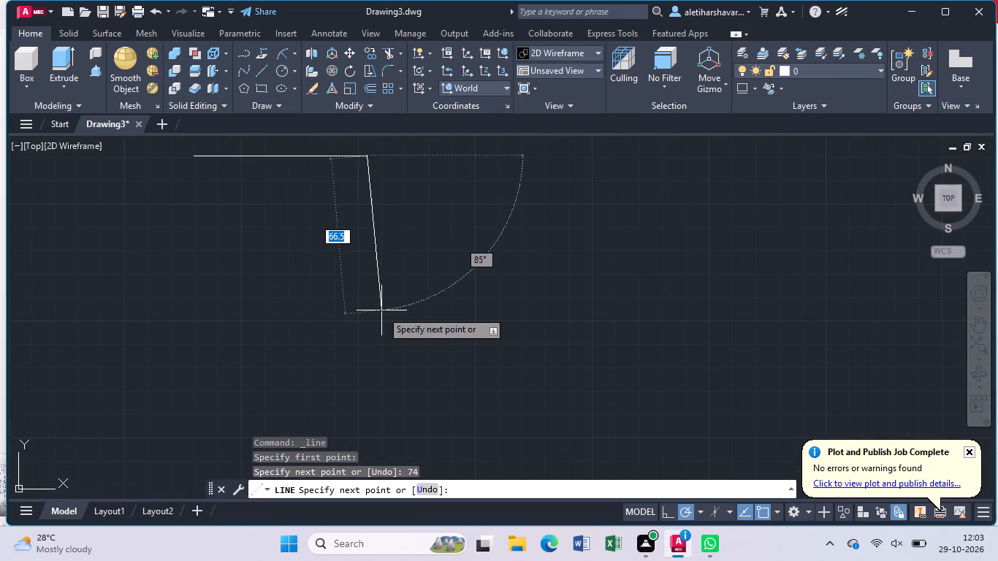
{"action": "middle_click_drag", "start_coordinate": [384, 318], "coordinate": [392, 396]}
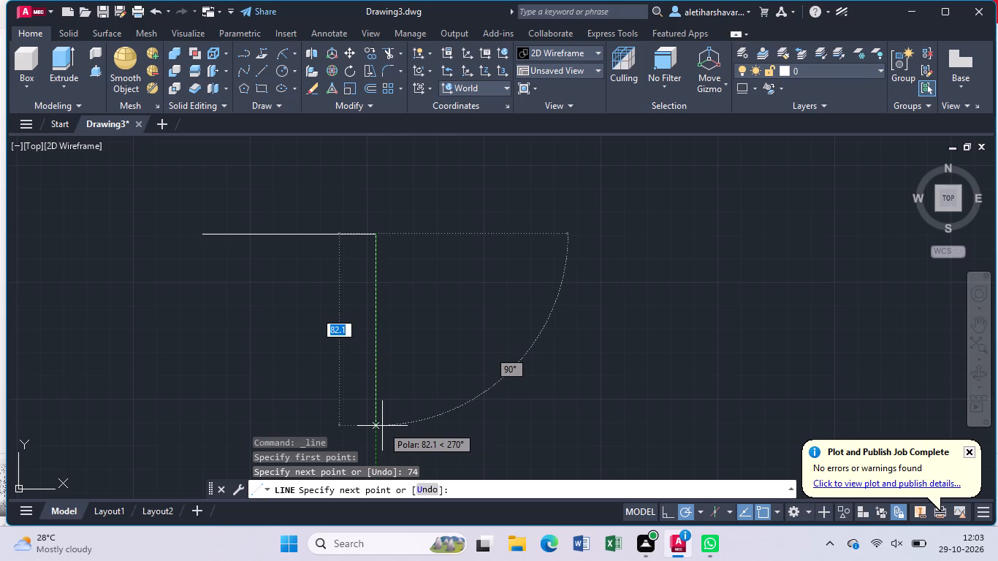
{"action": "type", "text": "76"}
{"action": "key", "text": "Return"}
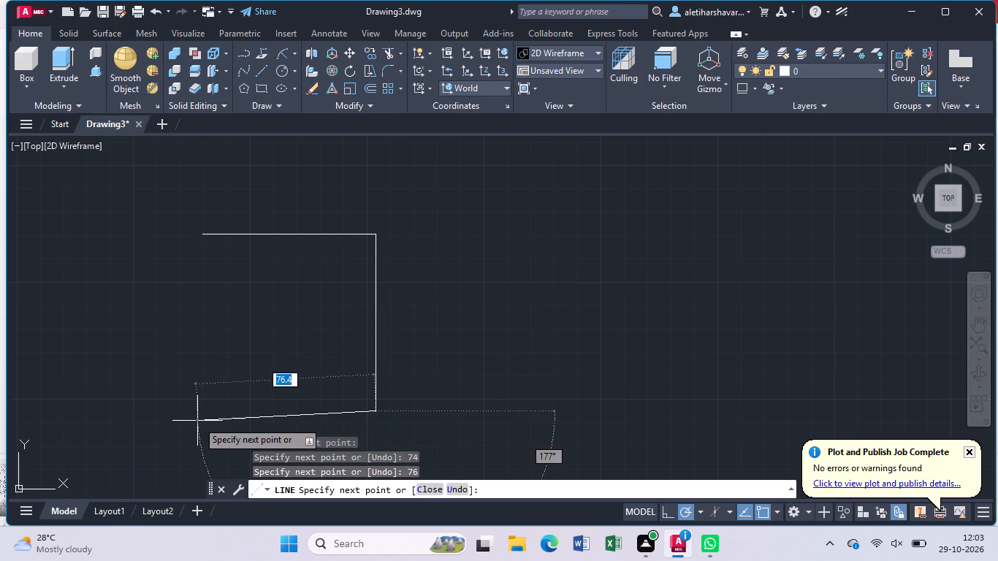
{"action": "left_click", "coordinate": [112, 410]}
{"action": "key", "text": "Escape"}
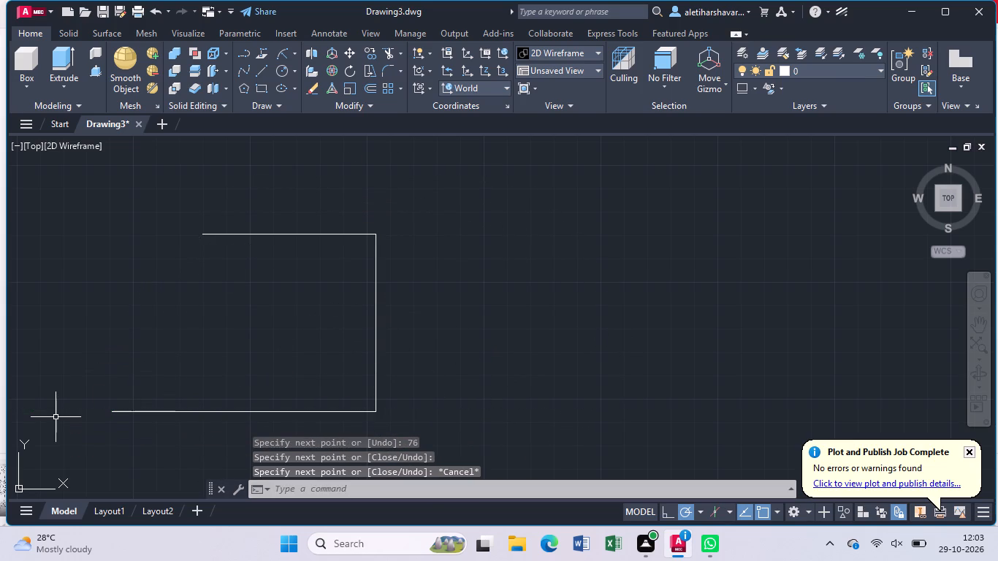
Draw a vertical line about 81 mm long from the top line's open left end down past the bottom line.
{"action": "key", "text": "l"}
{"action": "key", "text": "Return"}
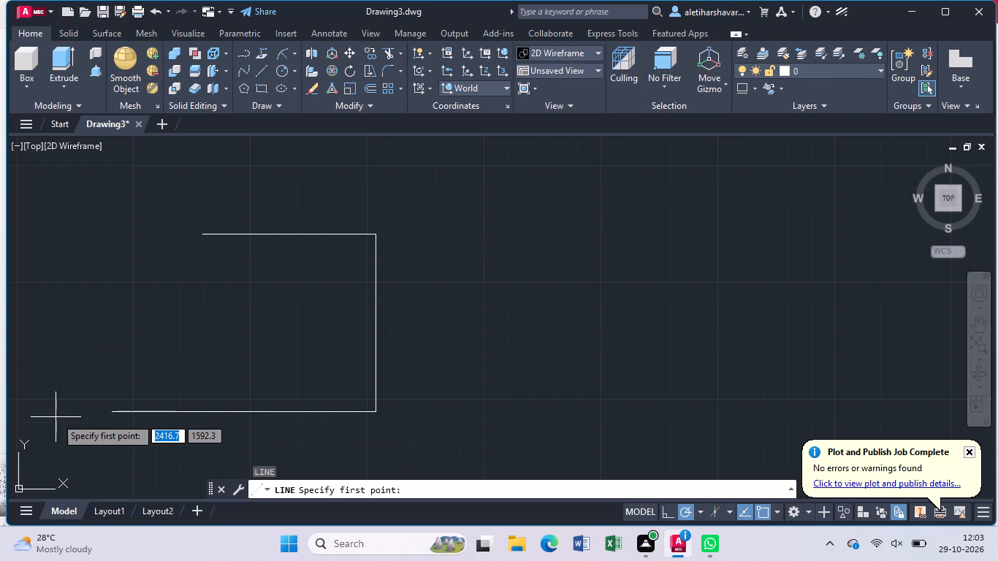
{"action": "left_click", "coordinate": [199, 235]}
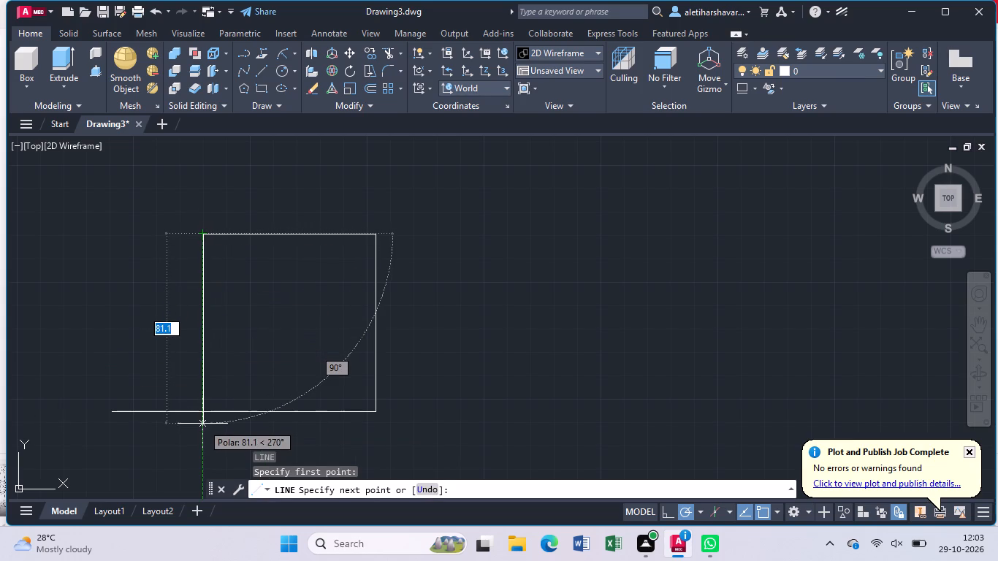
{"action": "left_click", "coordinate": [202, 424]}
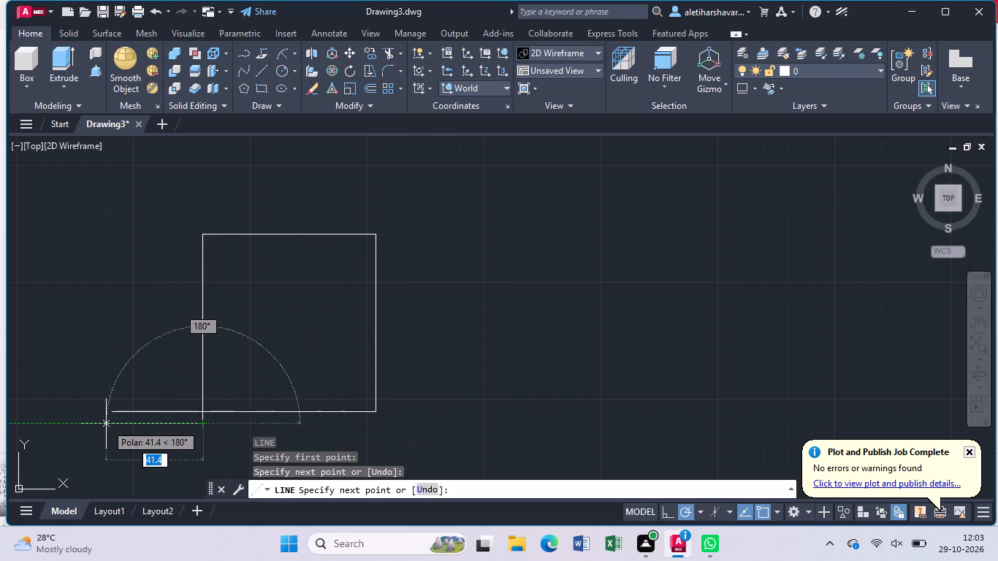
{"action": "key", "text": "Escape"}
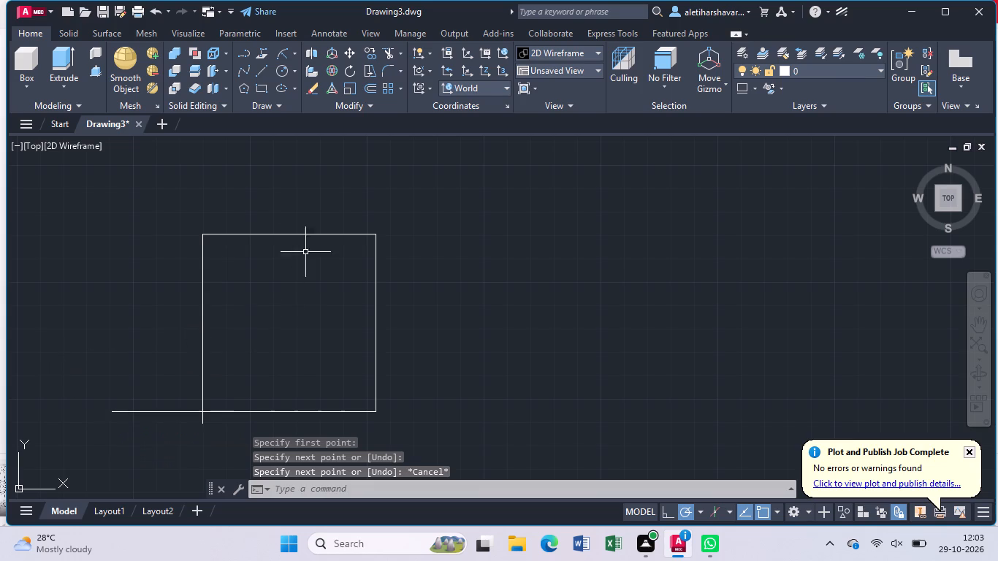
Trim the overhanging ends of the bottom and left lines at the lower-left corner to form a closed rectangle.
{"action": "type", "text": "tr"}
{"action": "key", "text": "Return"}
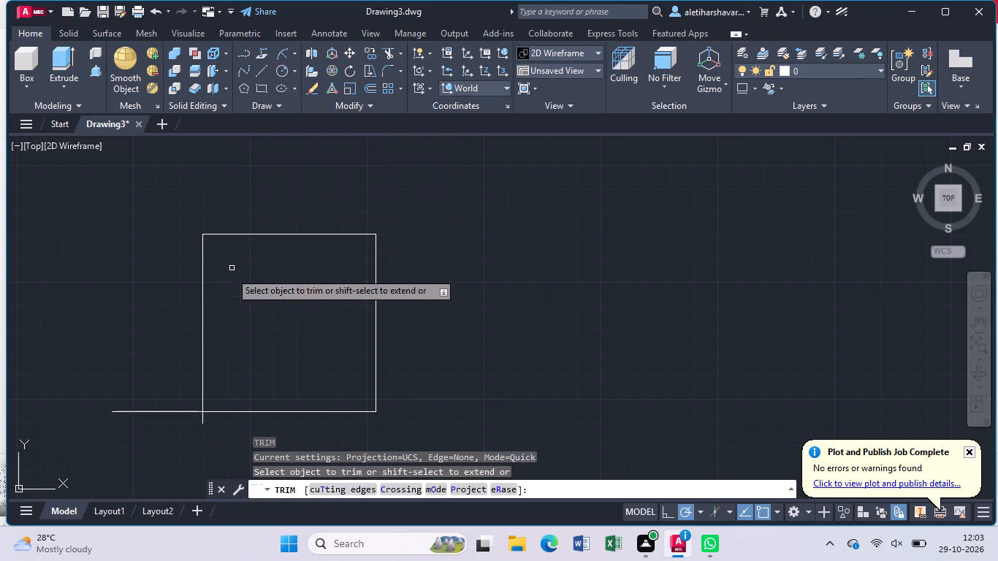
{"action": "left_click", "coordinate": [140, 411]}
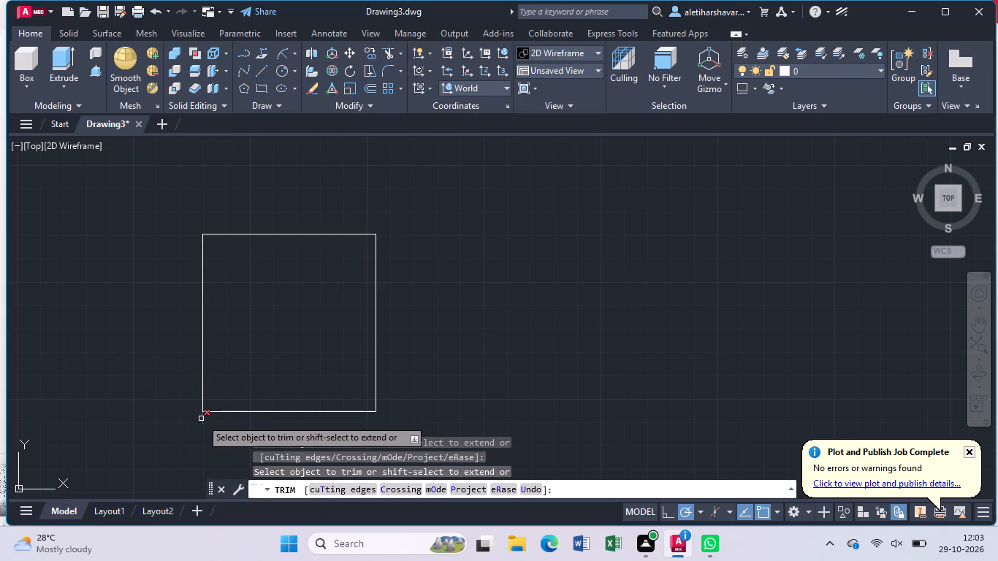
{"action": "left_click", "coordinate": [201, 419]}
{"action": "key", "text": "Escape"}
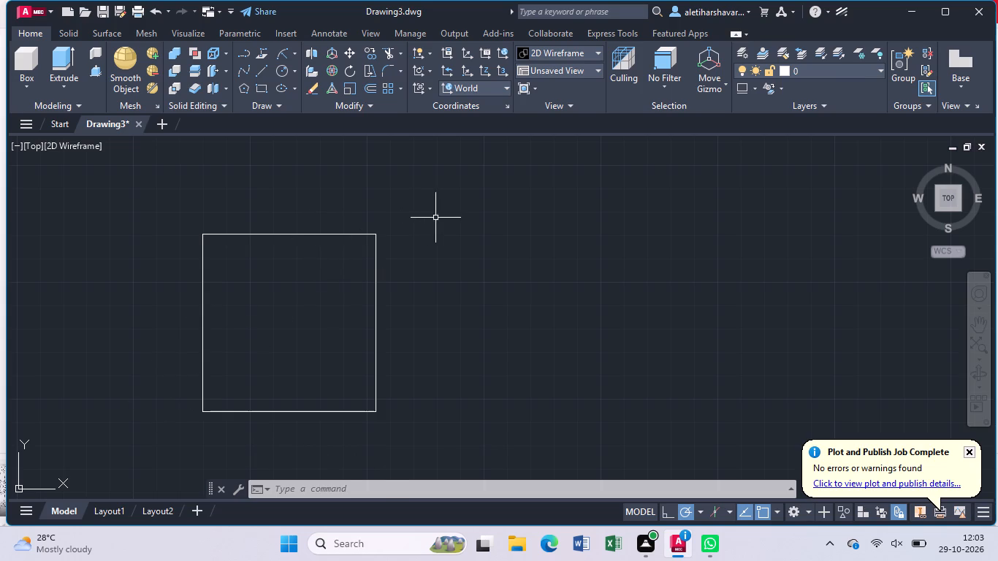
Join the rectangle's four lines into one polyline.
{"action": "left_click_drag", "start_coordinate": [435, 218], "coordinate": [433, 225]}
{"action": "left_click", "coordinate": [157, 418]}
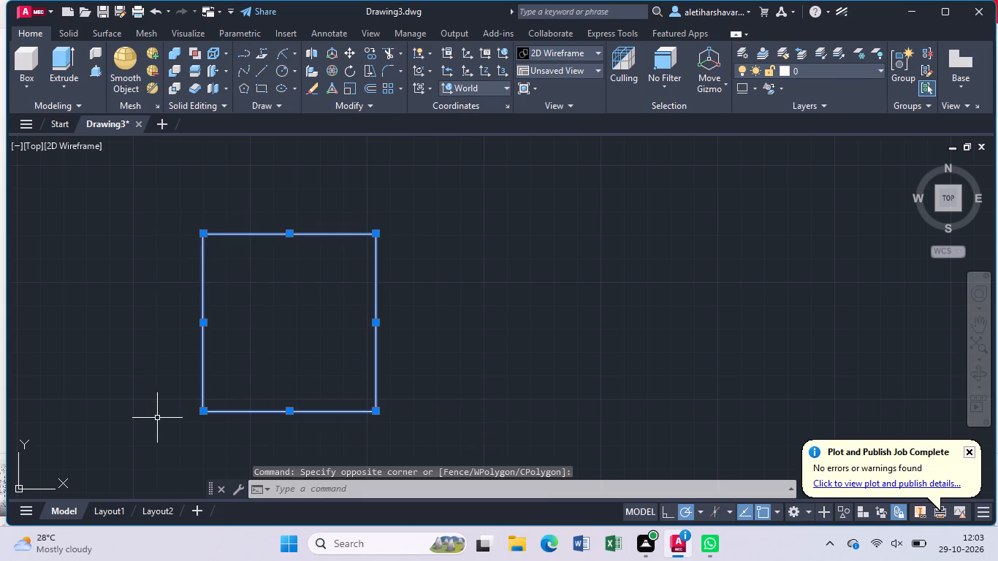
{"action": "key", "text": "j"}
{"action": "key", "text": "Return"}
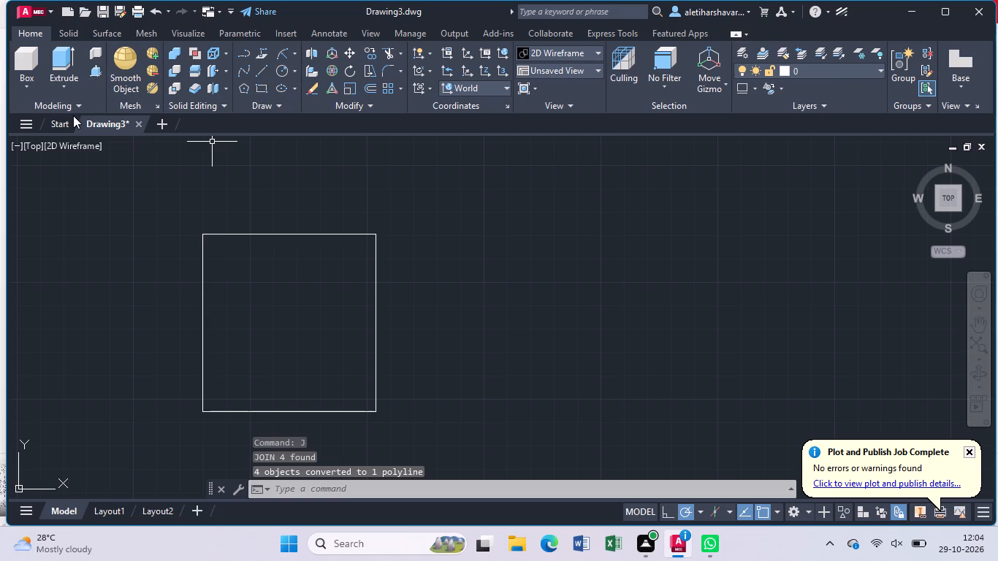
Draw a line 10 mm down from the rectangle's top-left corner, continuing horizontally about 81 mm past the right edge.
{"action": "key", "text": "l"}
{"action": "key", "text": "Return"}
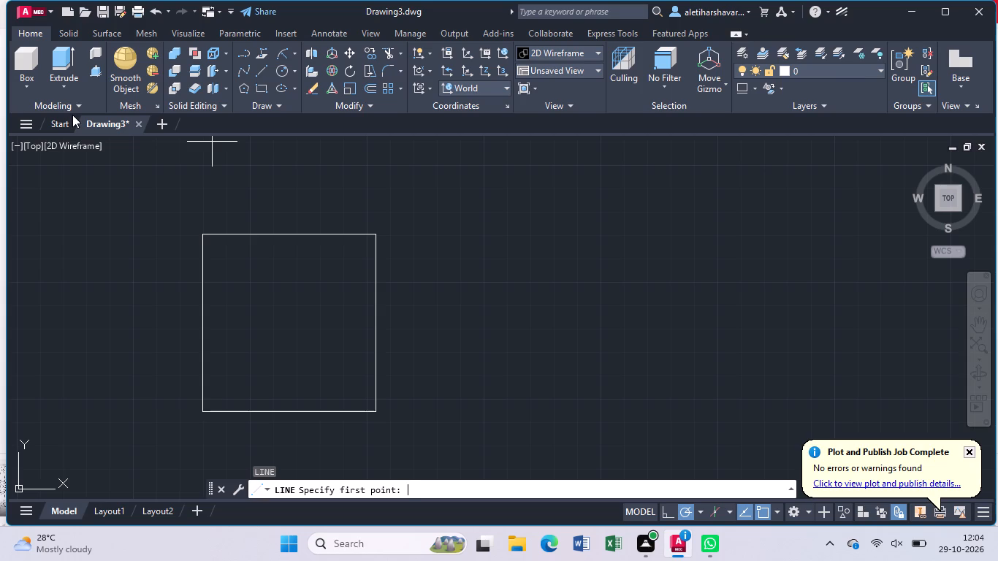
{"action": "left_click", "coordinate": [203, 234]}
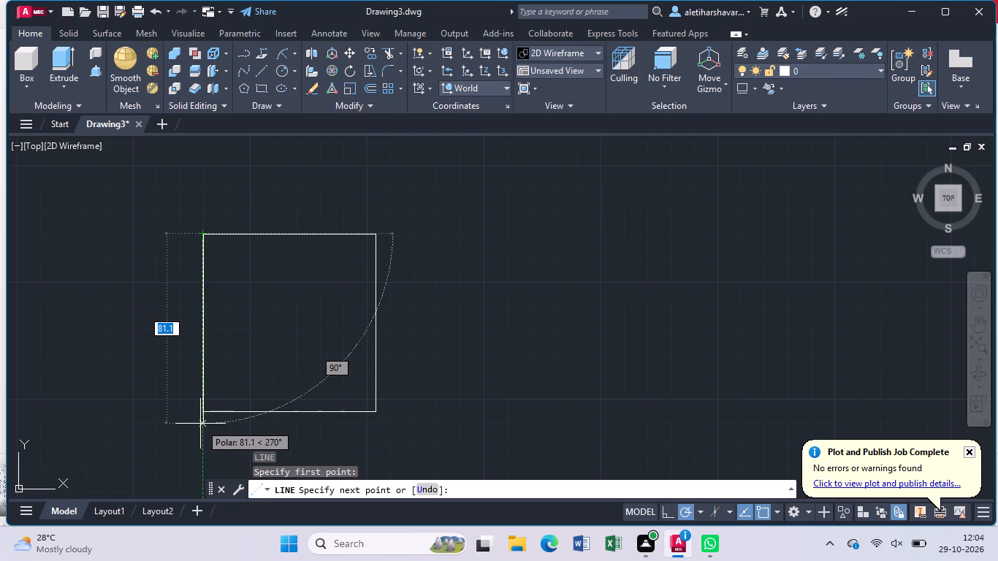
{"action": "type", "text": "10"}
{"action": "key", "text": "Return"}
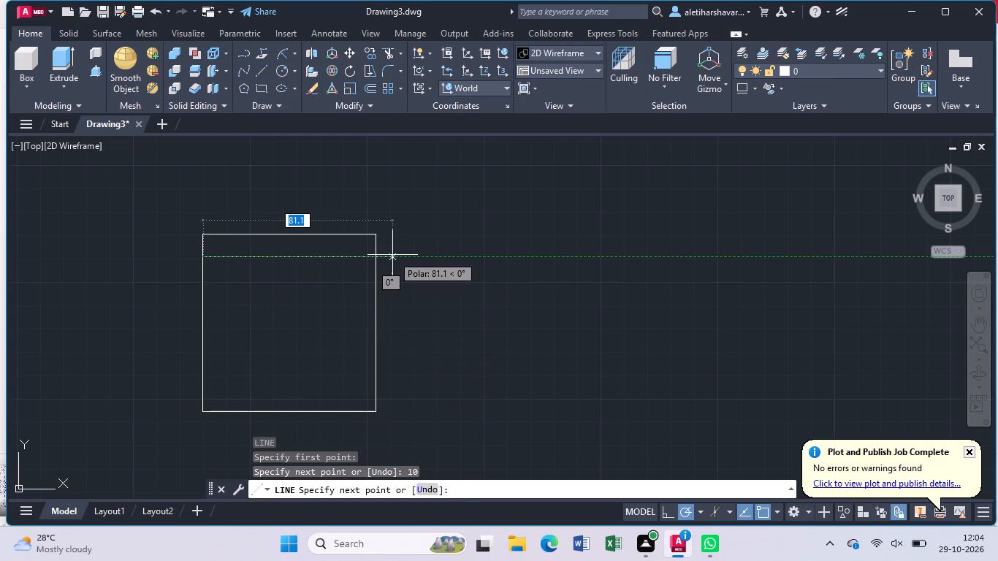
{"action": "left_click_drag", "start_coordinate": [392, 255], "coordinate": [446, 252]}
{"action": "key", "text": "Escape"}
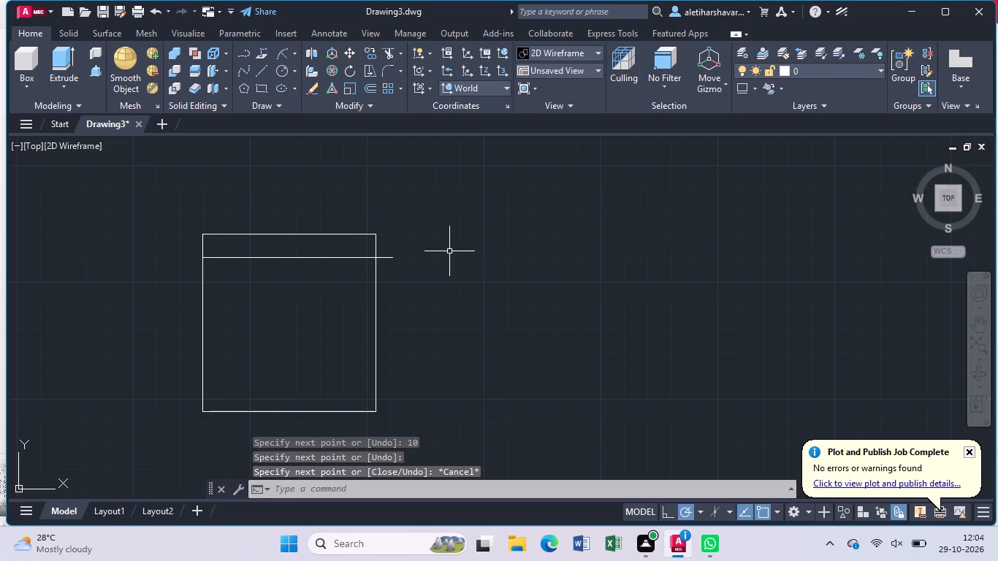
Trim the upper horizontal line's overhang beyond the rectangle's right edge.
{"action": "type", "text": "tr"}
{"action": "key", "text": "Return"}
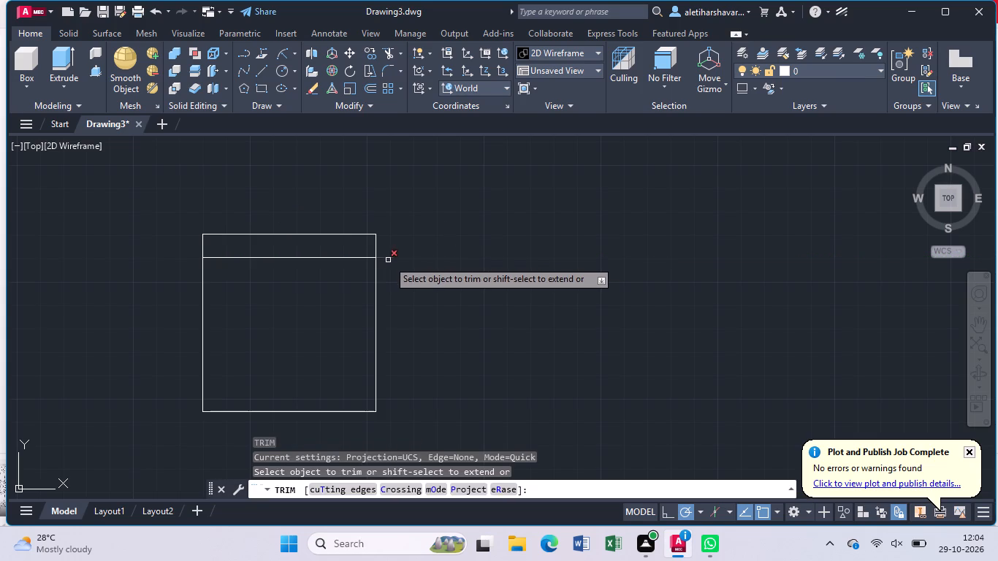
{"action": "left_click", "coordinate": [389, 257]}
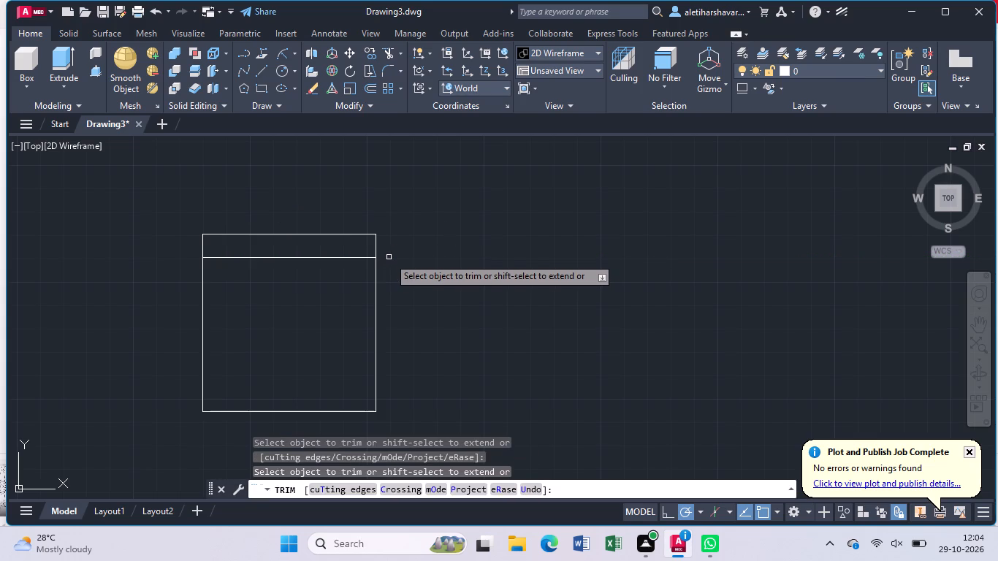
{"action": "key", "text": "l"}
{"action": "key", "text": "Return"}
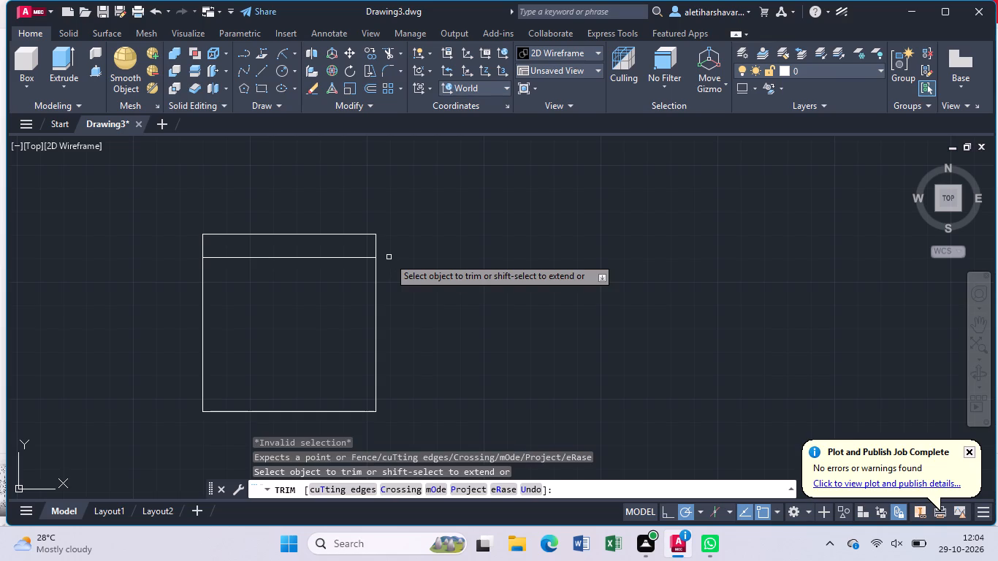
{"action": "key", "text": "Escape"}
Draw a line 10 mm up from the rectangle's bottom-left corner, continuing horizontally about 106 mm past the right edge.
{"action": "key", "text": "l"}
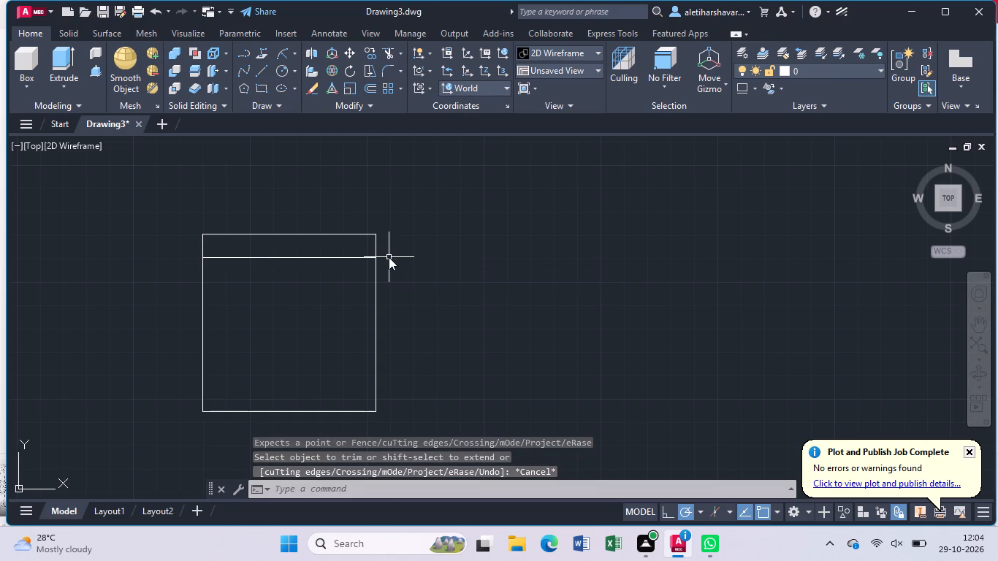
{"action": "key", "text": "Return"}
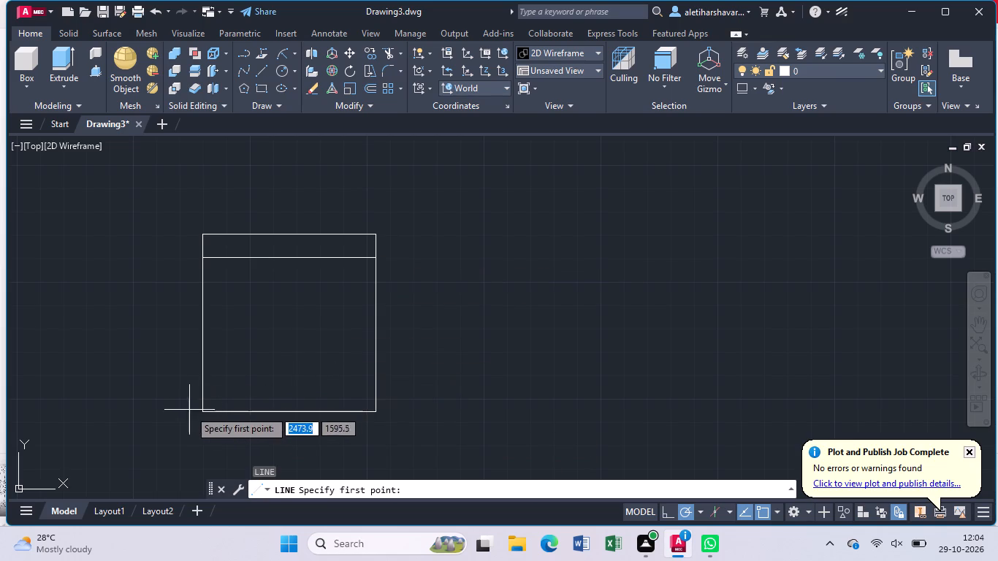
{"action": "left_click", "coordinate": [205, 413]}
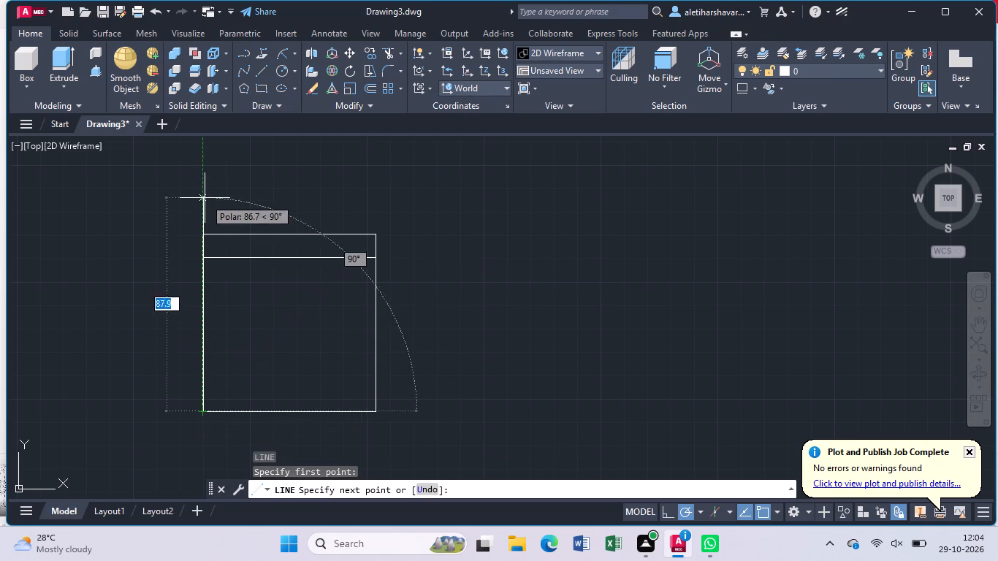
{"action": "type", "text": "10"}
{"action": "key", "text": "Return"}
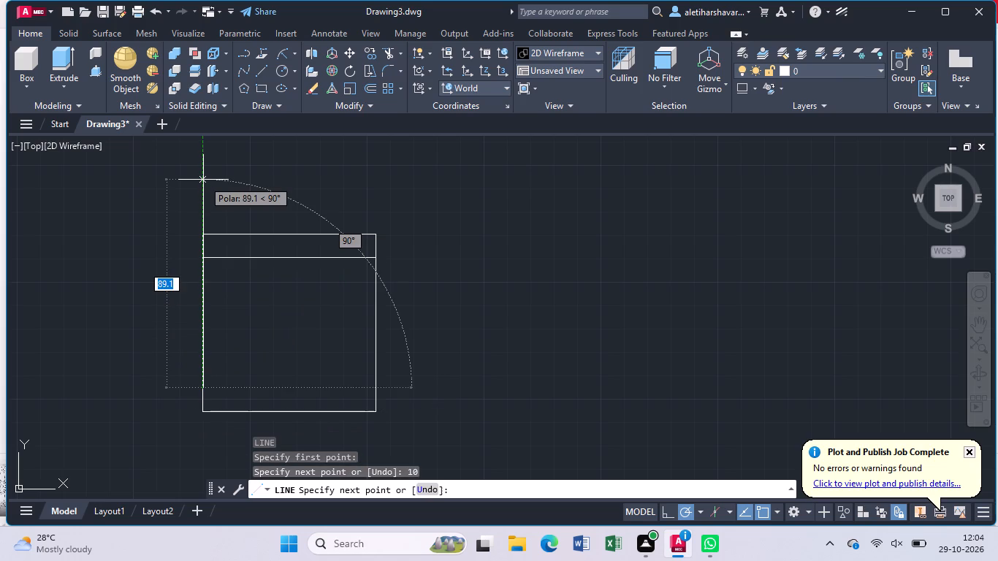
{"action": "left_click", "coordinate": [449, 383]}
{"action": "key", "text": "Escape"}
Trim the lower horizontal line's overhang beyond the rectangle's right edge.
{"action": "type", "text": "tr"}
{"action": "key", "text": "Return"}
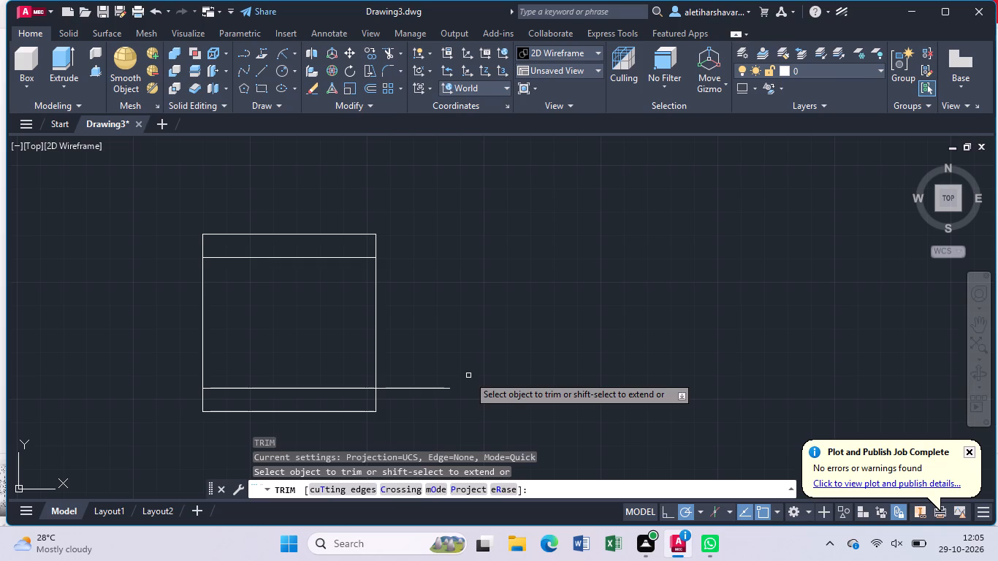
{"action": "left_click", "coordinate": [441, 388]}
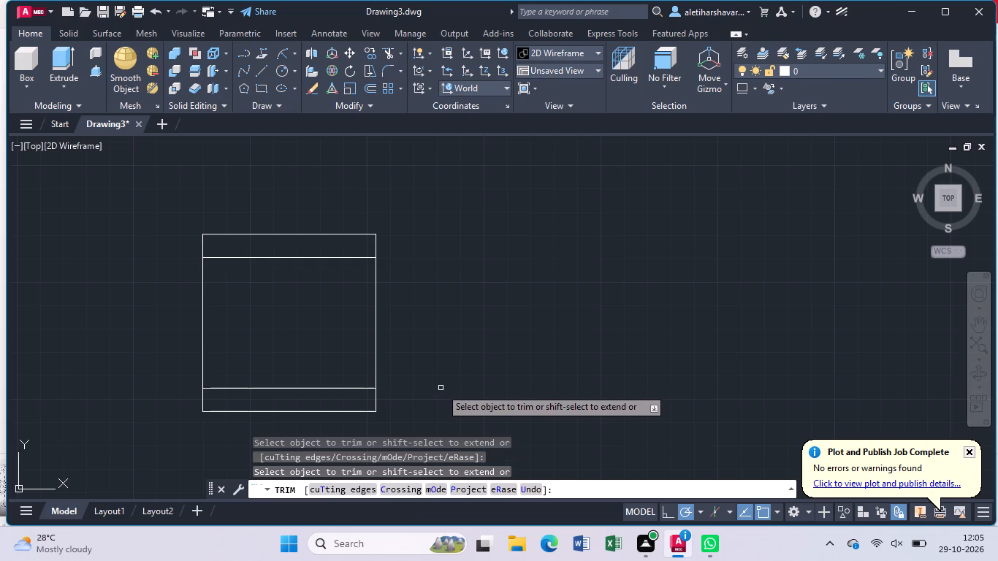
{"action": "key", "text": "Escape"}
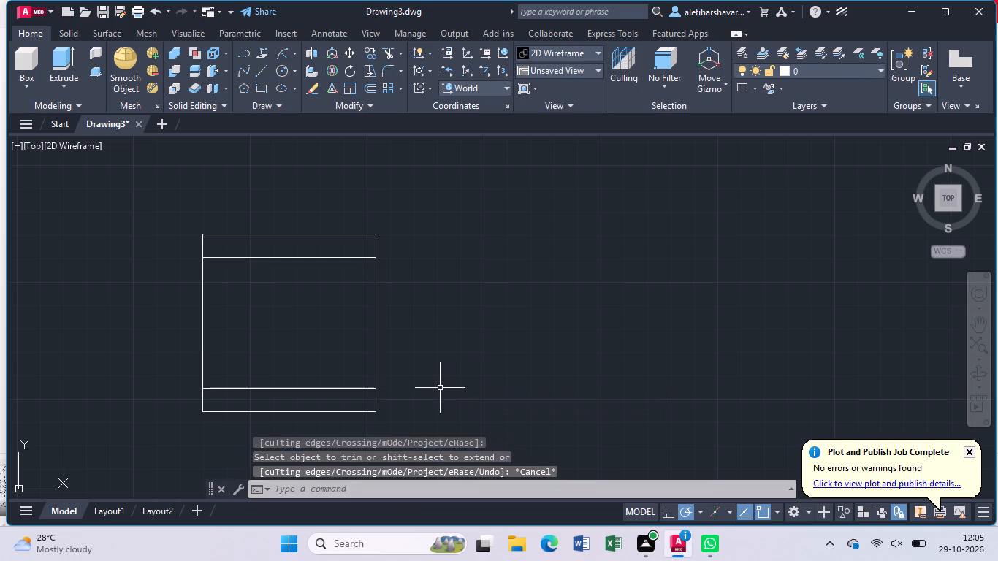
{"action": "left_click", "coordinate": [389, 389]}
{"action": "left_click", "coordinate": [429, 373]}
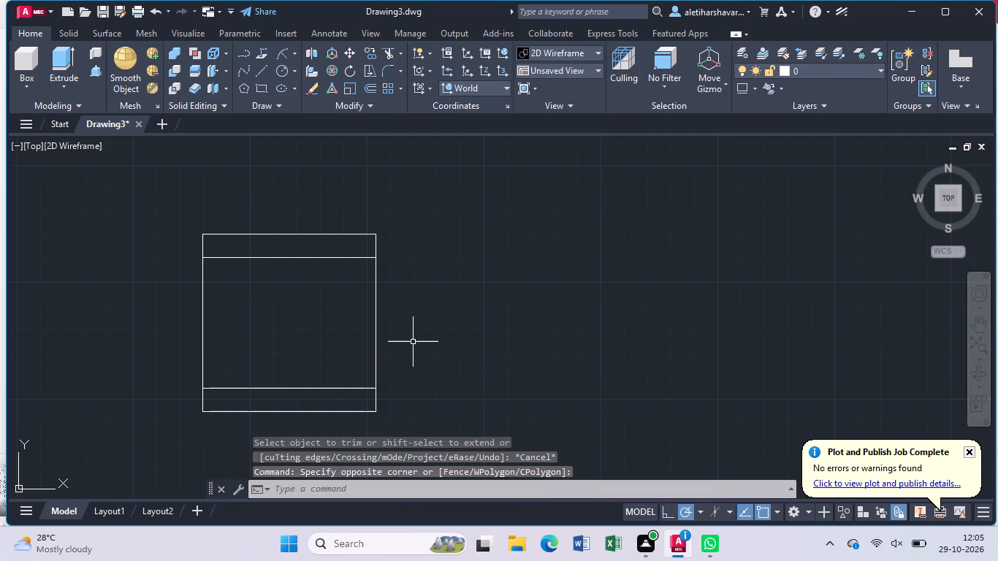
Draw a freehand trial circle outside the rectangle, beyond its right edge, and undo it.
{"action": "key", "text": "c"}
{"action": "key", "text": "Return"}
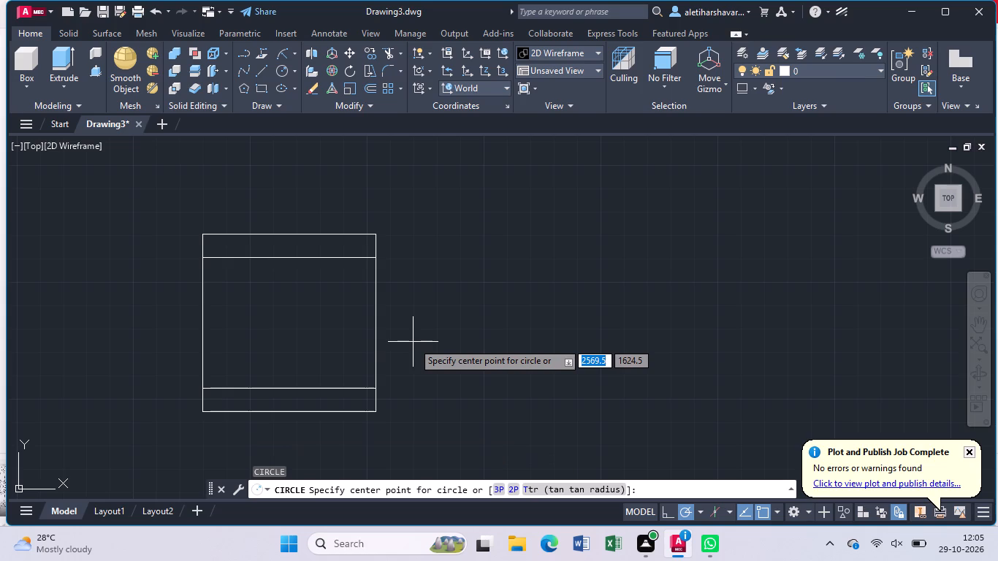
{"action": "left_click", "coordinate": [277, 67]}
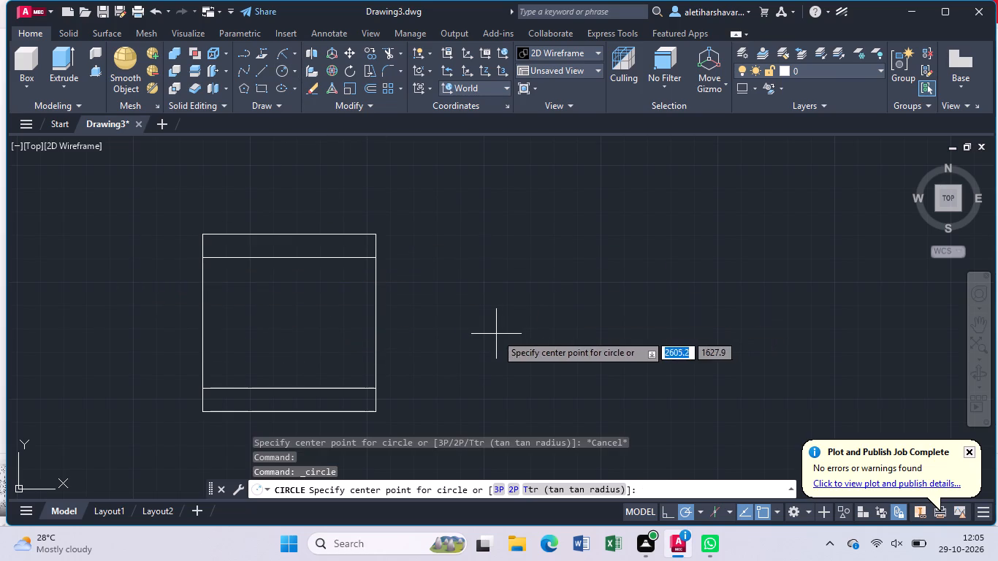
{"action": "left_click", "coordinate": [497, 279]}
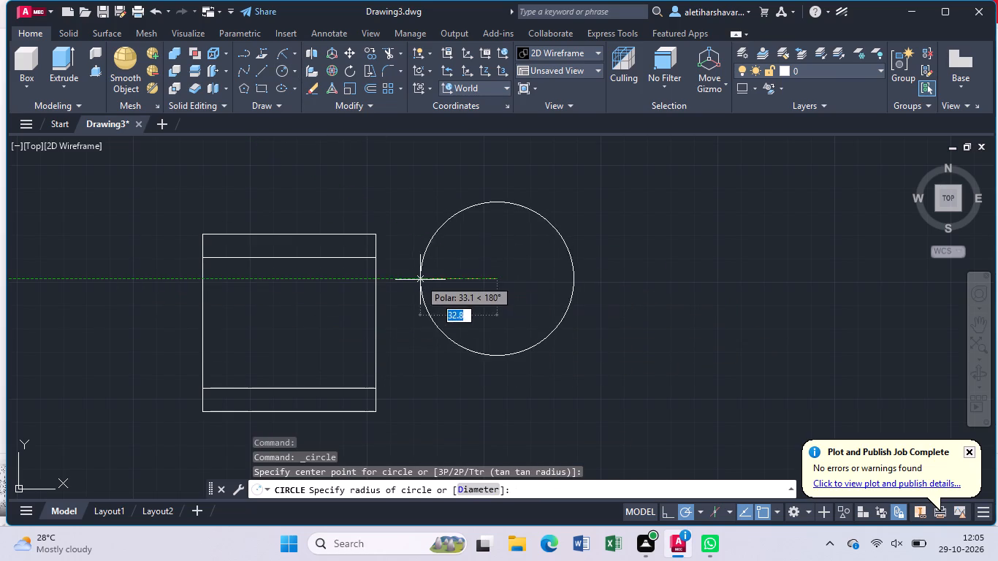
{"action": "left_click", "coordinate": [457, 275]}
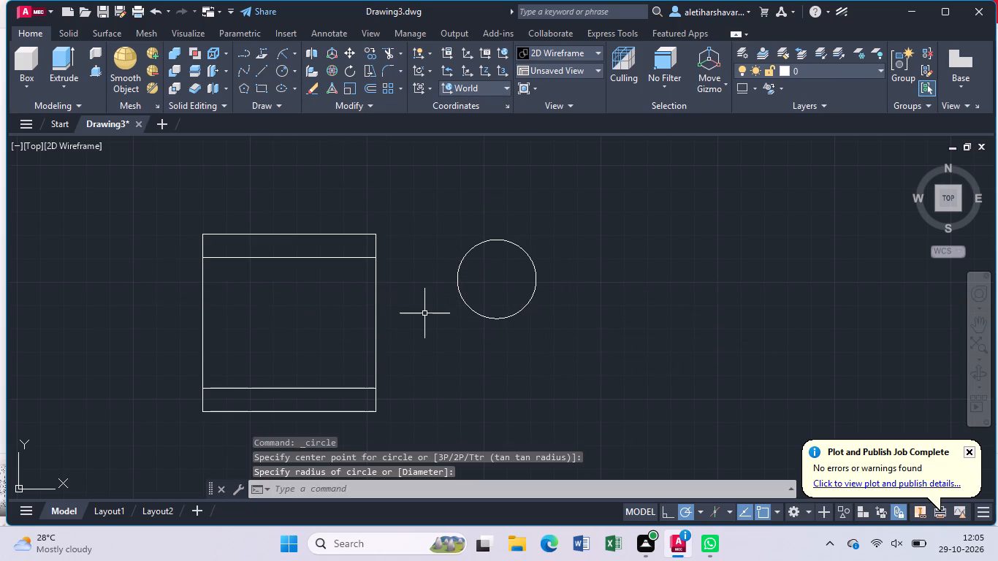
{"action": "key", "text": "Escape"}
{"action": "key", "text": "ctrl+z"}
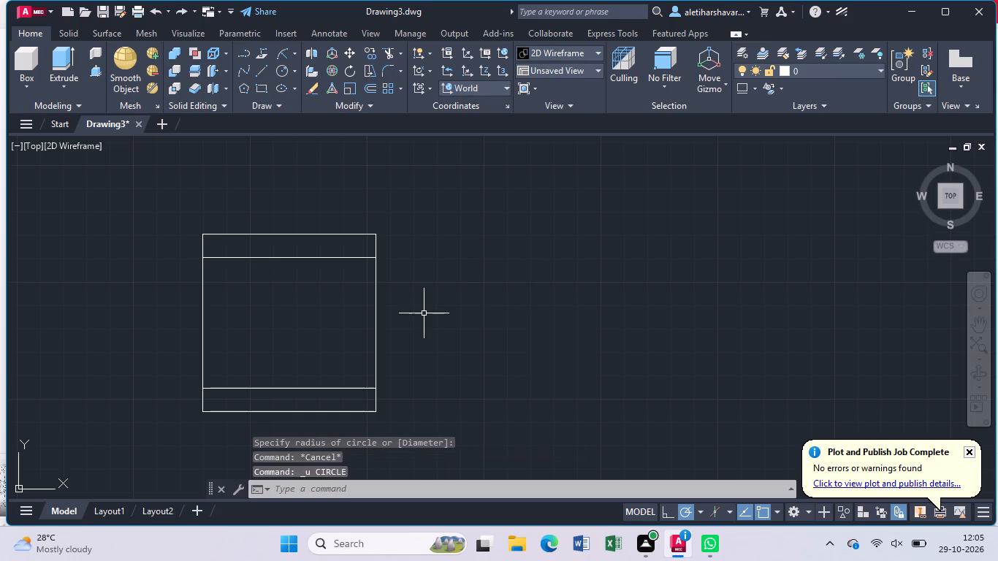
Draw a circle of radius 30 mm centred on the rectangle, aligned with the midpoints of its top and right edges.
{"action": "key", "text": "c"}
{"action": "key", "text": "Return"}
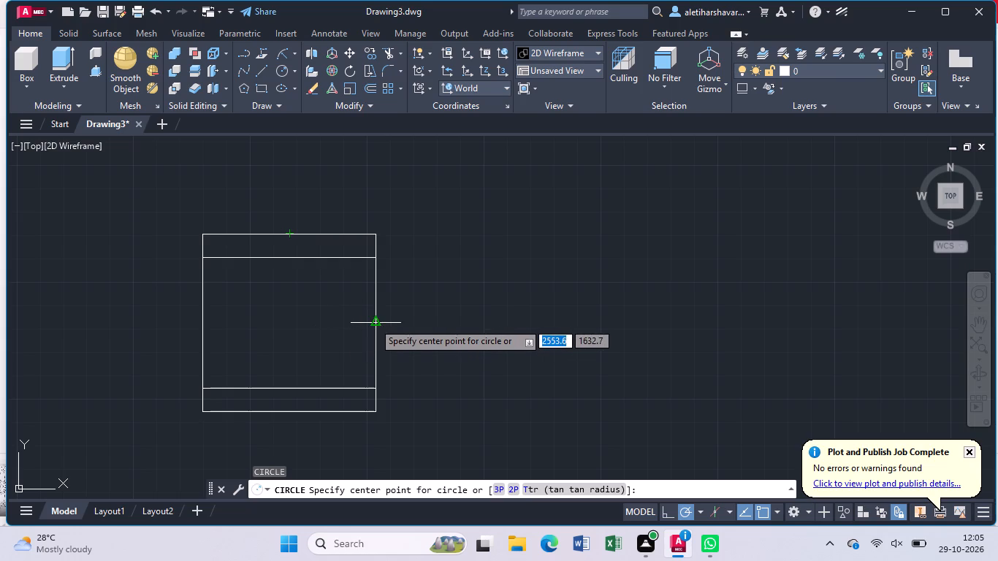
{"action": "left_click", "coordinate": [290, 323]}
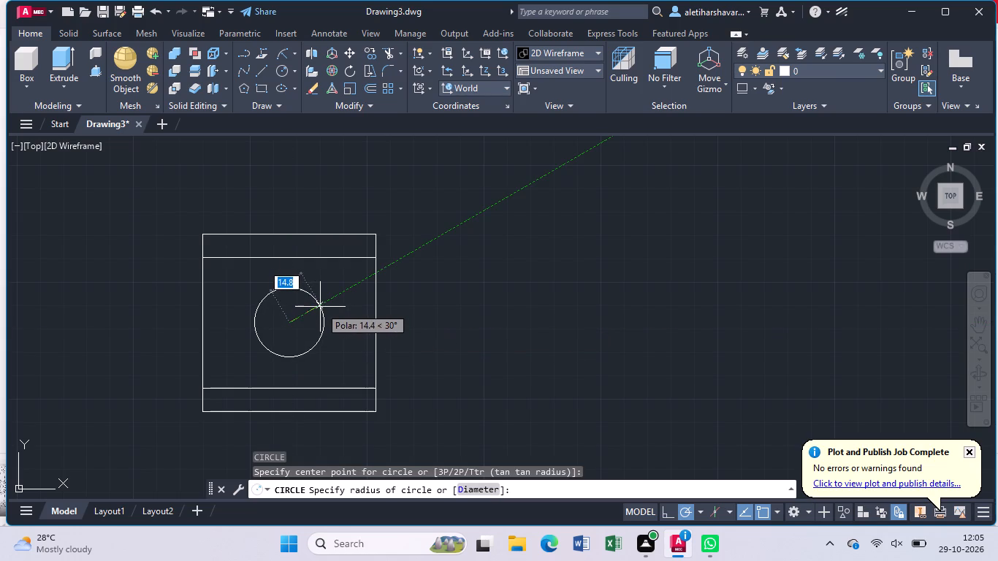
{"action": "key", "text": "3"}
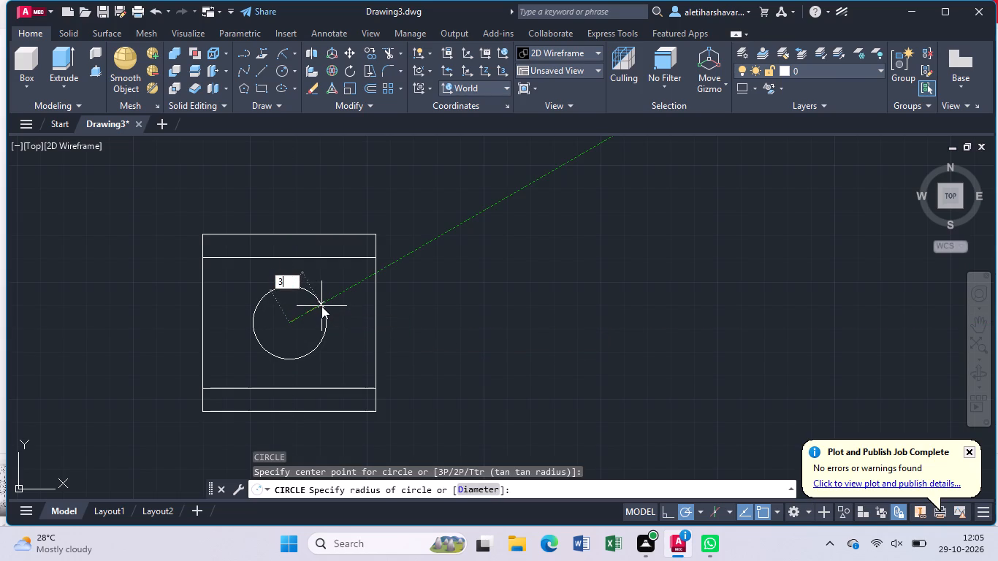
{"action": "key", "text": "0"}
{"action": "key", "text": "Return"}
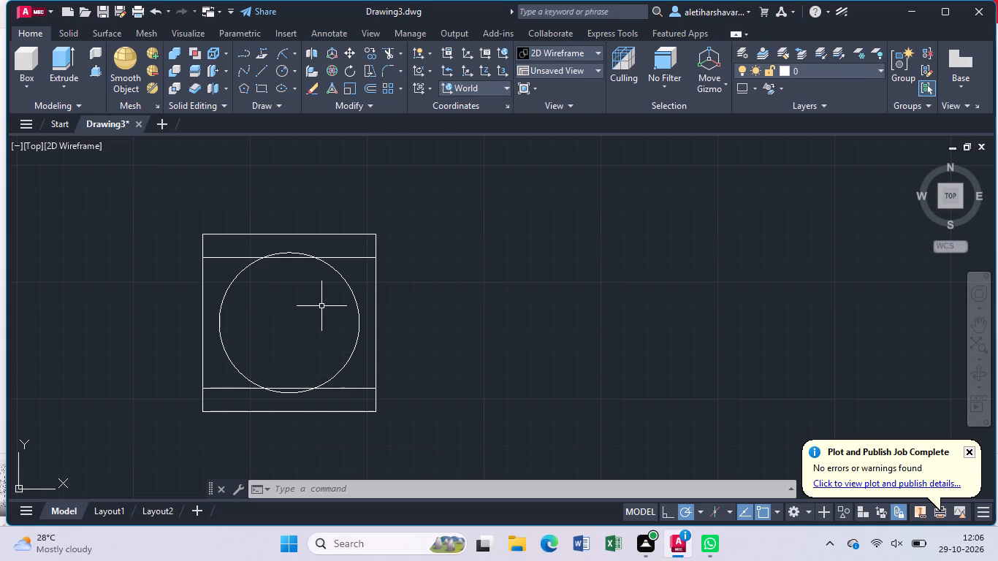
Trim the circle's bottom and top arcs that extend beyond the two inner horizontal lines.
{"action": "type", "text": "tr"}
{"action": "key", "text": "Return"}
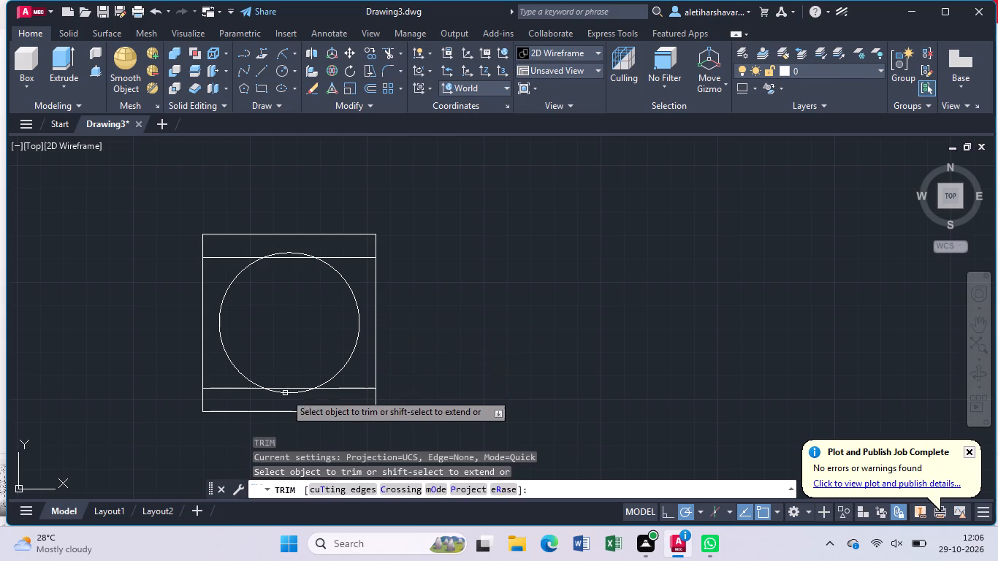
{"action": "left_click", "coordinate": [292, 393]}
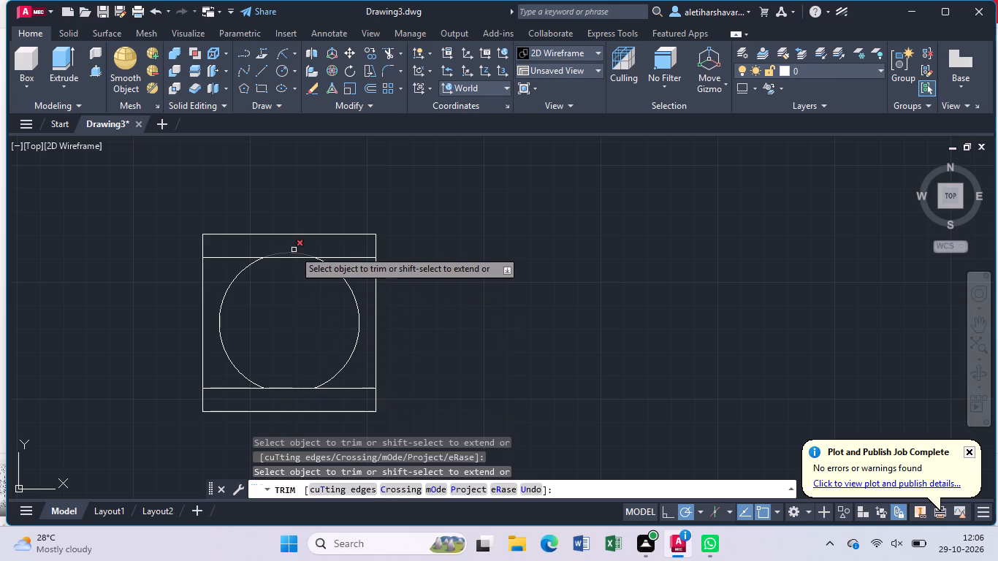
{"action": "left_click", "coordinate": [289, 253]}
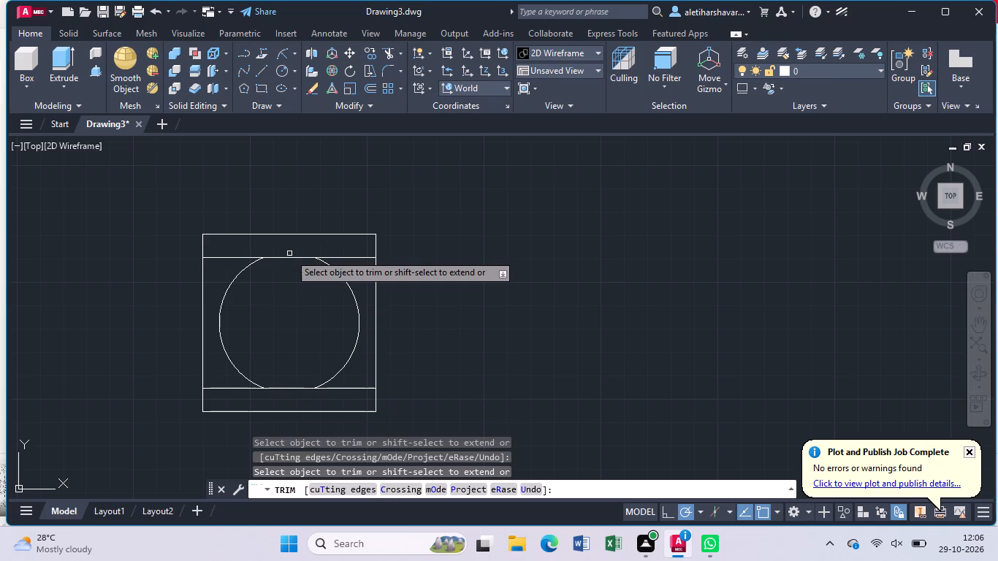
{"action": "key", "text": "Escape"}
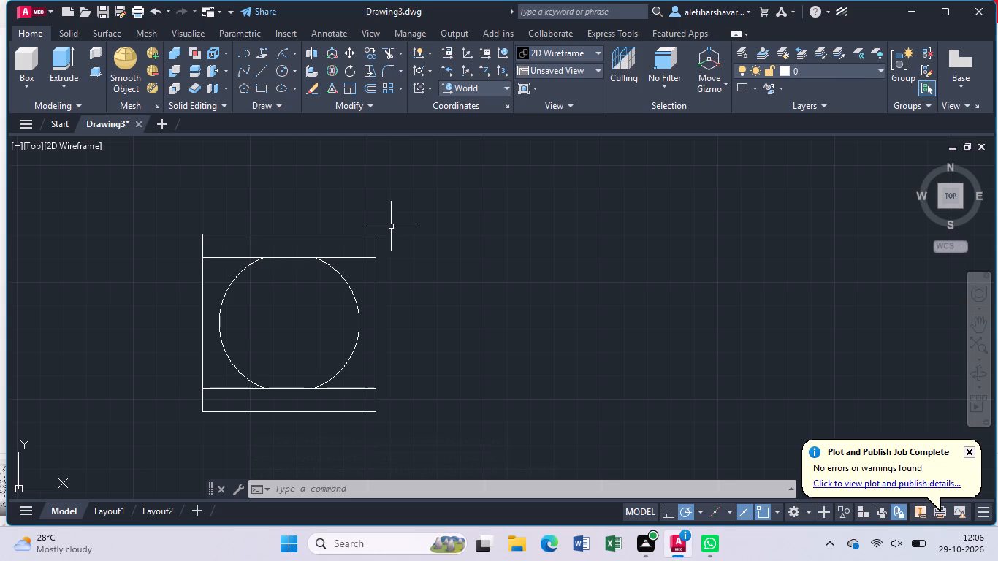
Draw a concentric circle of radius 21 mm at the centre of the trimmed circle.
{"action": "key", "text": "c"}
{"action": "key", "text": "Return"}
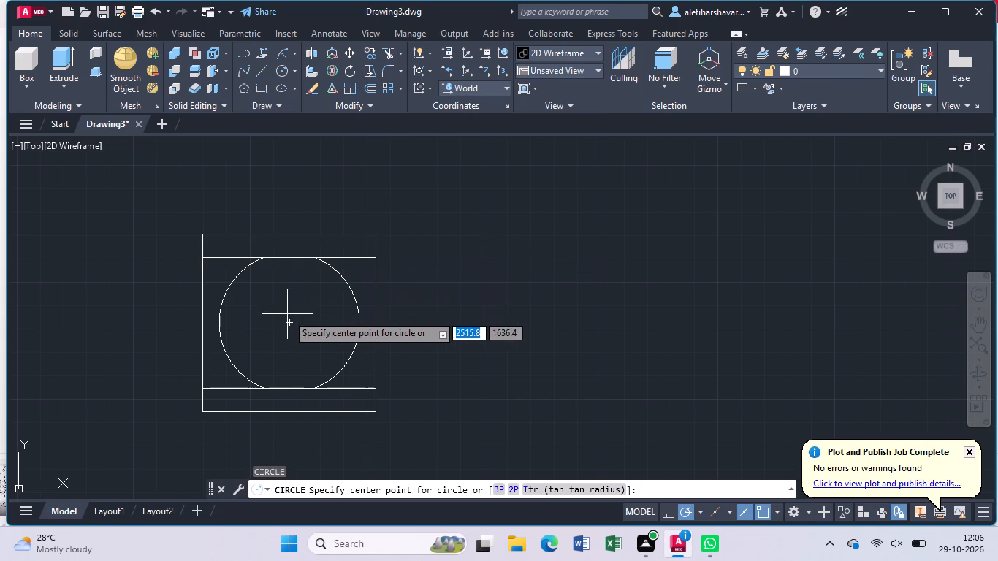
{"action": "left_click", "coordinate": [289, 320]}
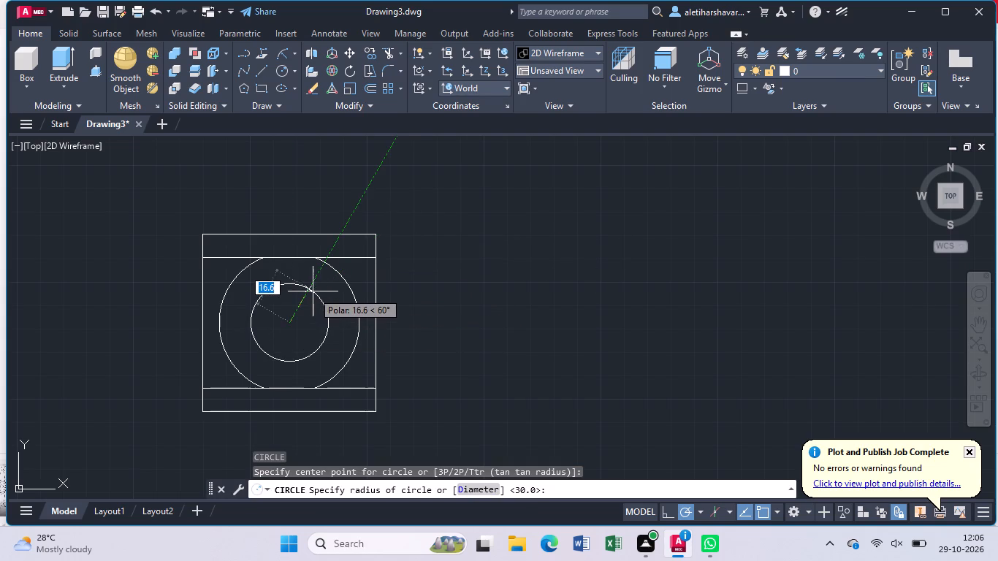
{"action": "type", "text": "21"}
{"action": "key", "text": "Return"}
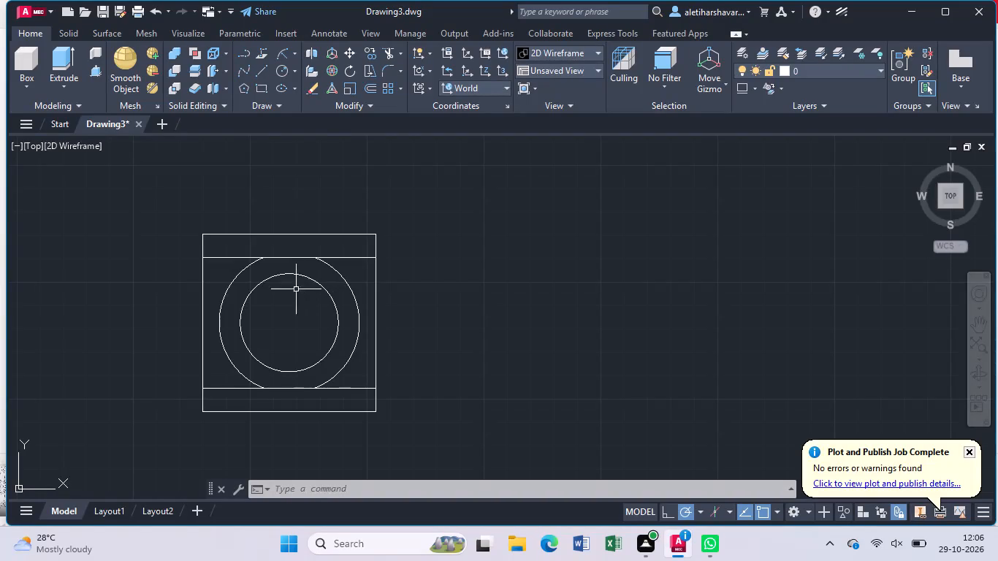
Start another concentric circle from the same centre point inside the 21 mm radius circle.
{"action": "left_click", "coordinate": [281, 67]}
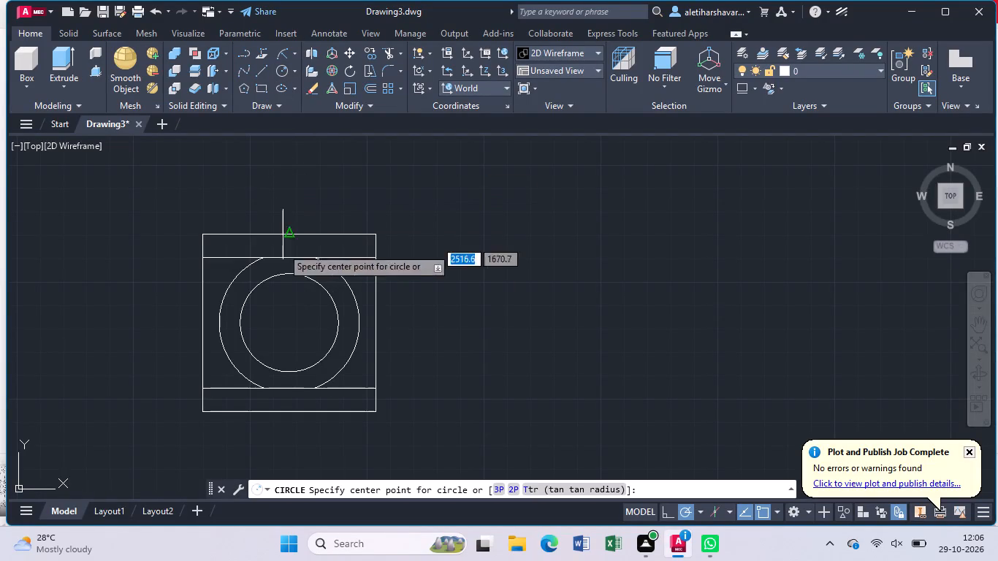
{"action": "left_click", "coordinate": [290, 323]}
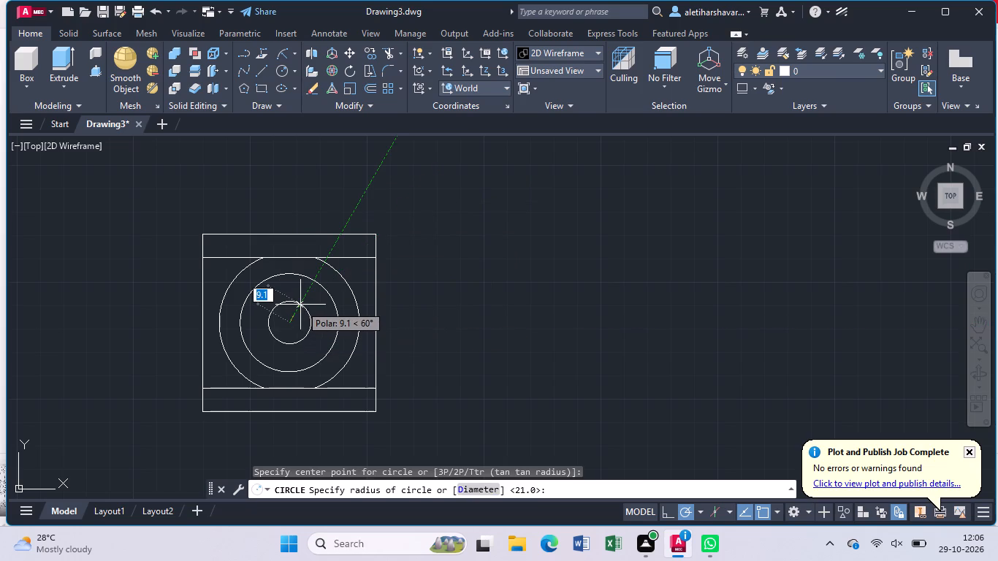
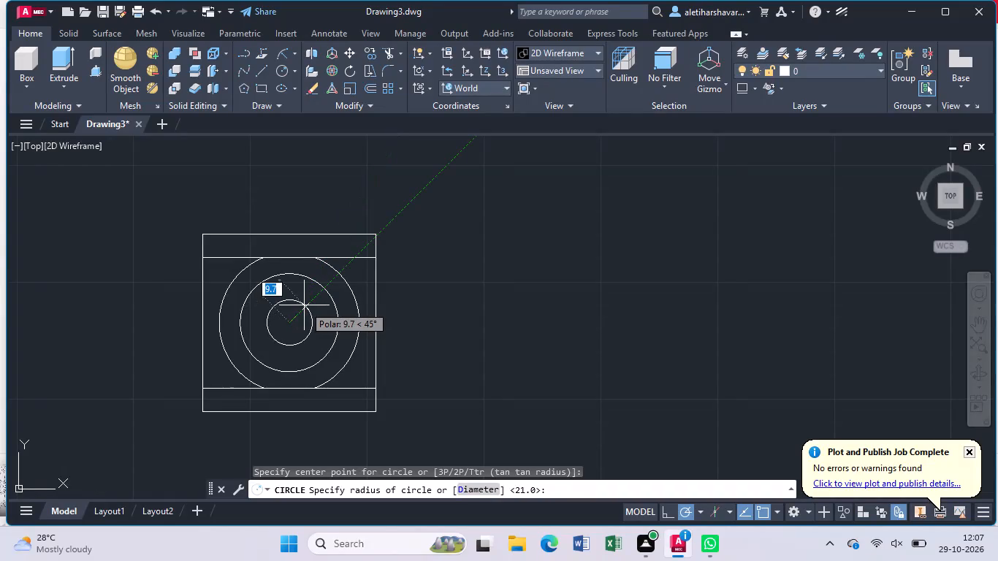
Complete the innermost concentric circle with a radius of 17.5 mm.
{"action": "type", "text": "15"}
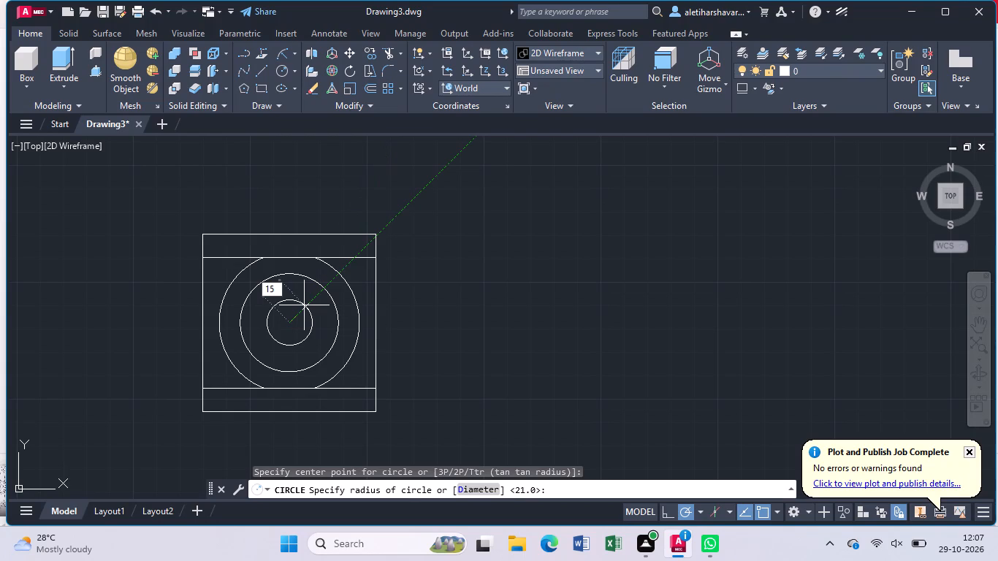
{"action": "key", "text": "BackSpace"}
{"action": "key", "text": "7"}
{"action": "key", "text": "period"}
{"action": "key", "text": "5"}
{"action": "key", "text": "Return"}
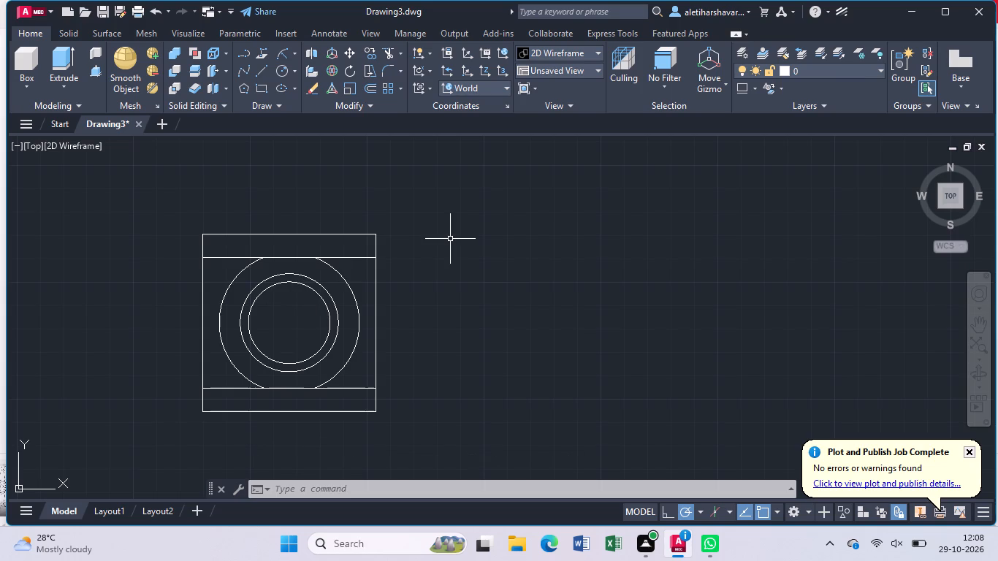
Join all the lines, arcs and circles of the part profile using the Join command.
{"action": "left_click", "coordinate": [397, 222]}
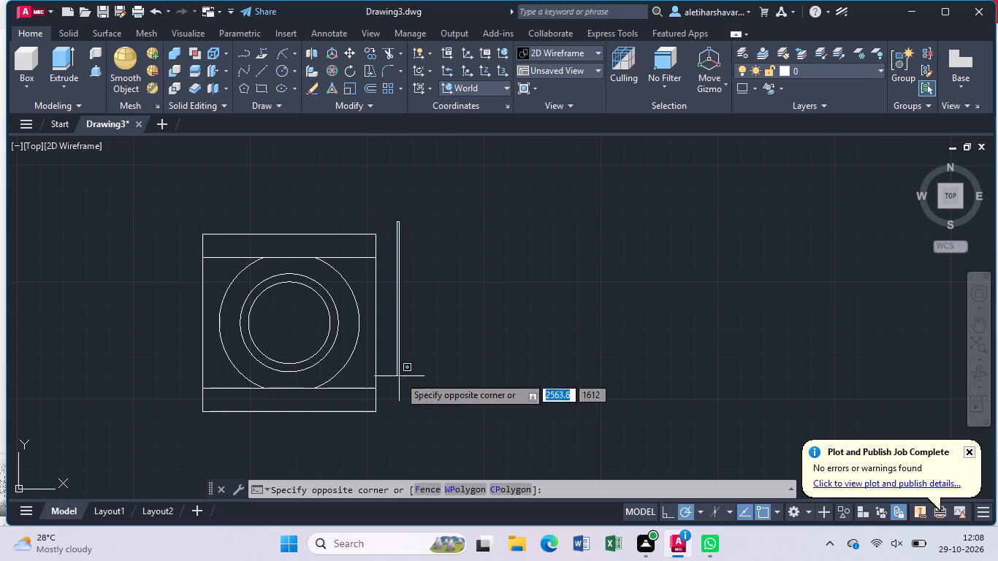
{"action": "left_click", "coordinate": [178, 421]}
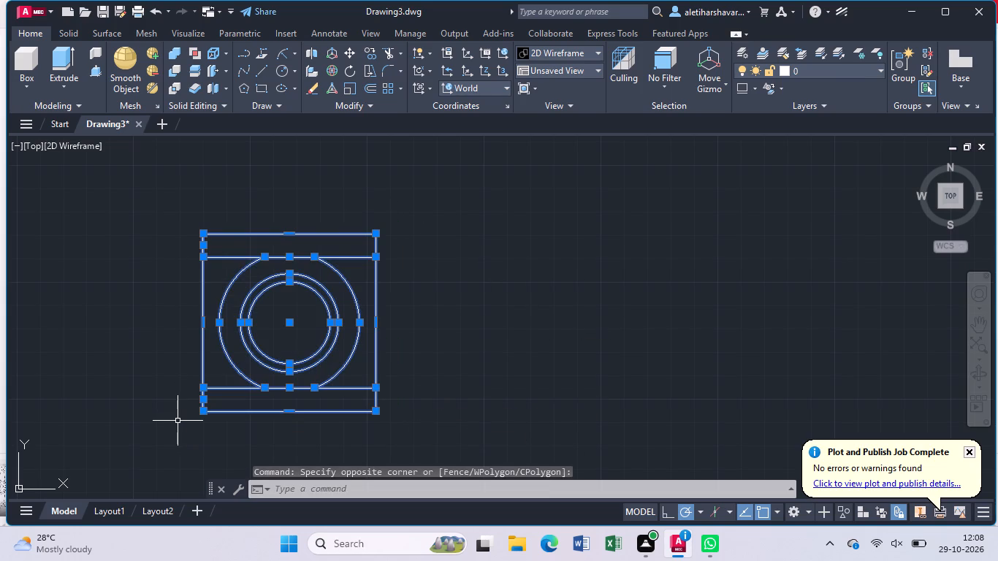
{"action": "key", "text": "j"}
{"action": "key", "text": "Return"}
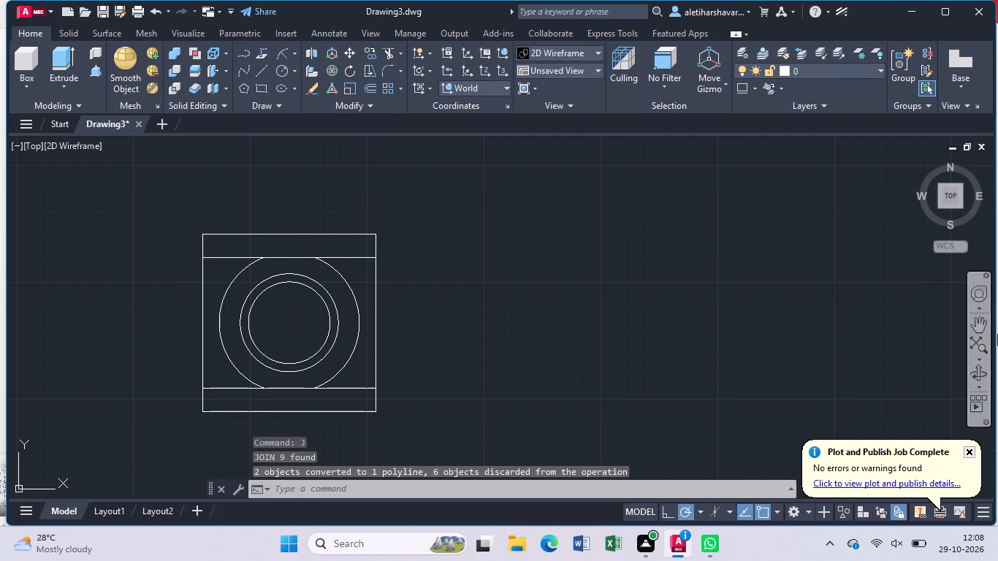
Presspull the area inside the 17.5 mm radius circle to a height of 155 mm.
{"action": "left_click", "coordinate": [980, 371]}
{"action": "left_click_drag", "start_coordinate": [637, 270], "coordinate": [630, 273]}
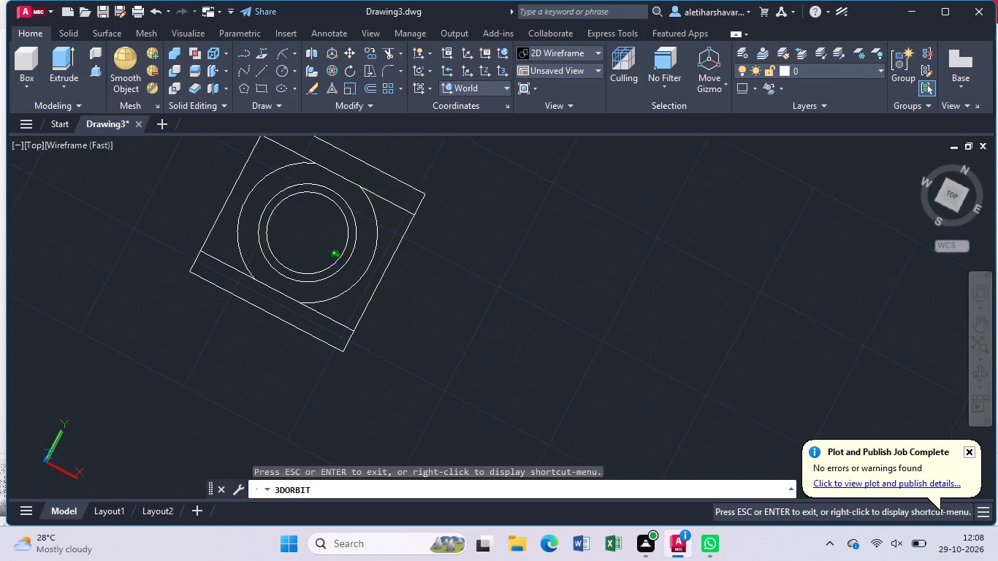
{"action": "left_click_drag", "start_coordinate": [630, 273], "coordinate": [627, 273]}
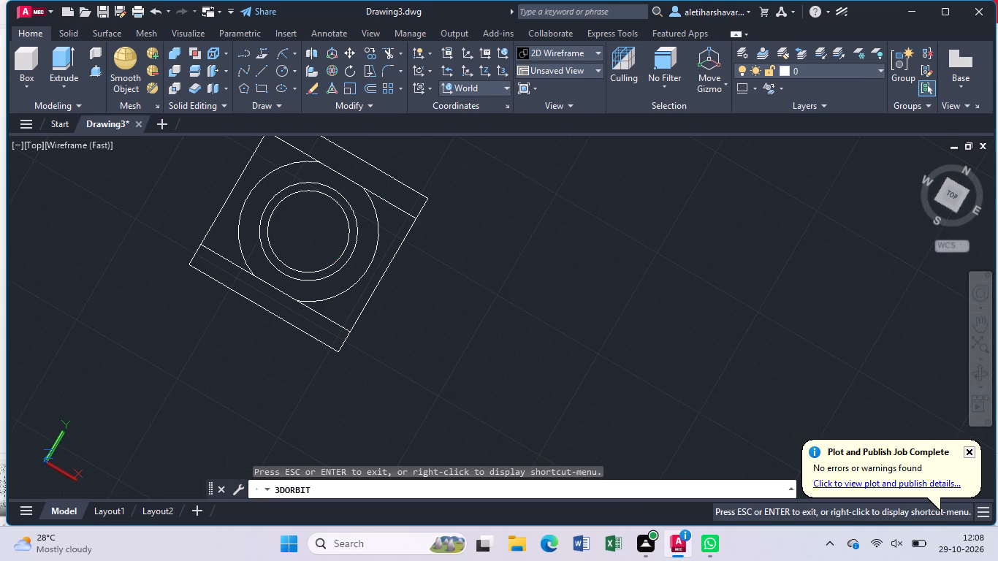
{"action": "key", "text": "Escape"}
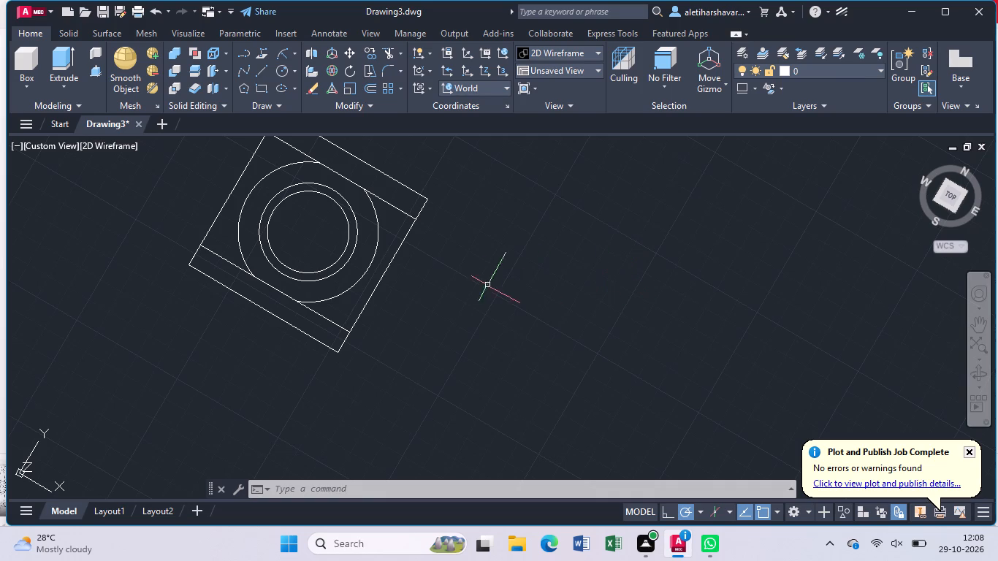
{"action": "middle_click_drag", "start_coordinate": [400, 298], "coordinate": [438, 370]}
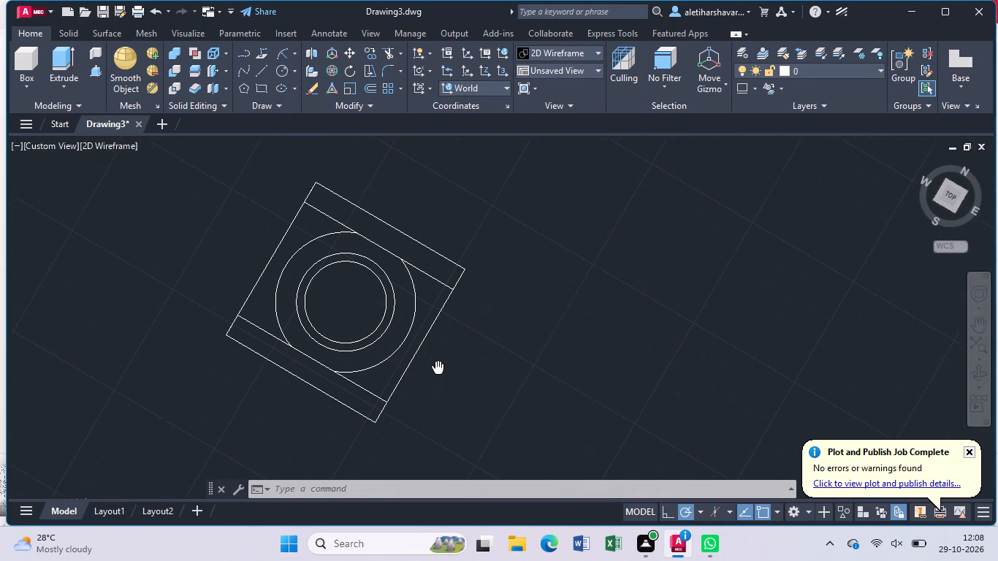
{"action": "middle_click_drag", "start_coordinate": [438, 370], "coordinate": [443, 378]}
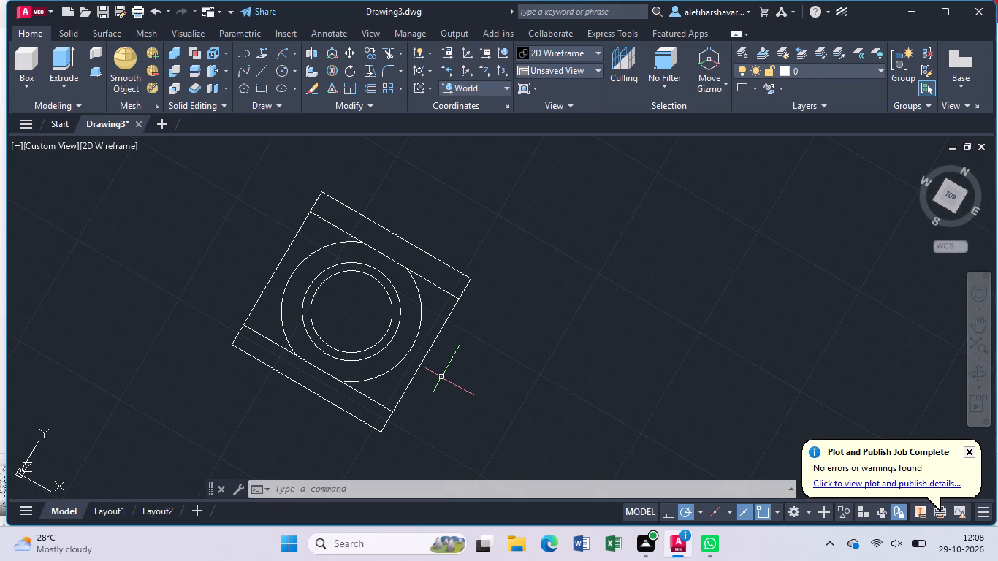
{"action": "left_click", "coordinate": [90, 71]}
{"action": "left_click", "coordinate": [346, 301]}
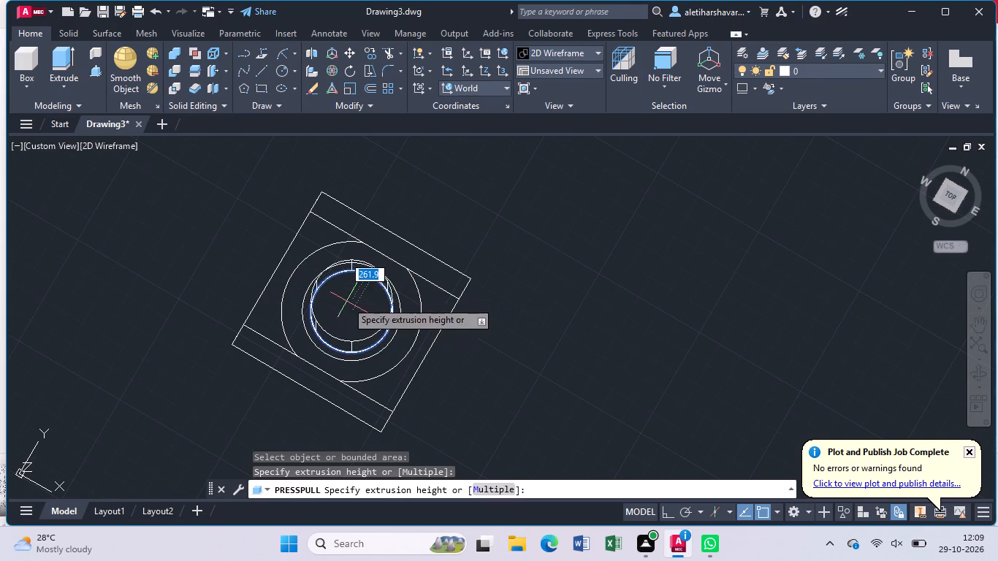
{"action": "key", "text": "1"}
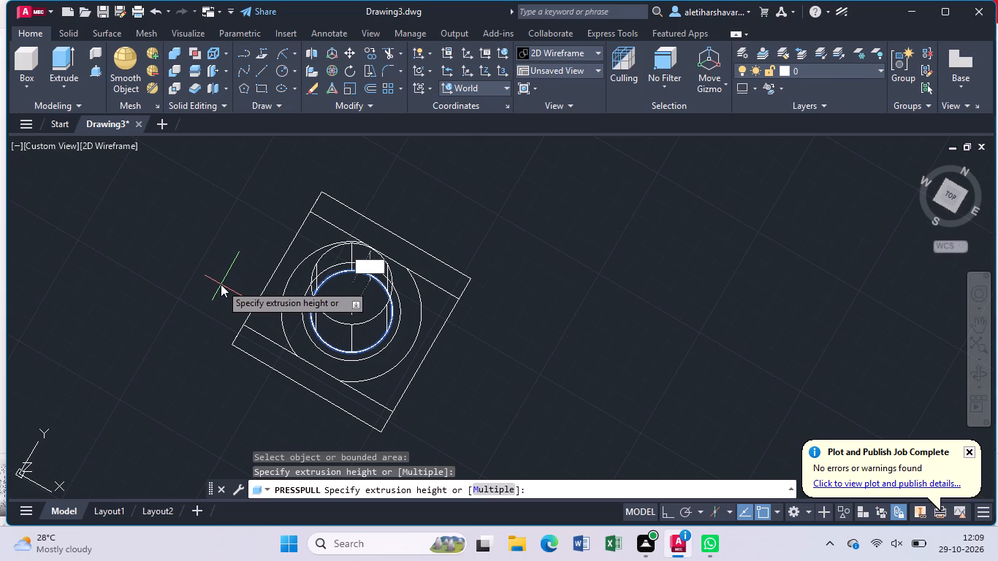
{"action": "type", "text": "55"}
{"action": "key", "text": "Return"}
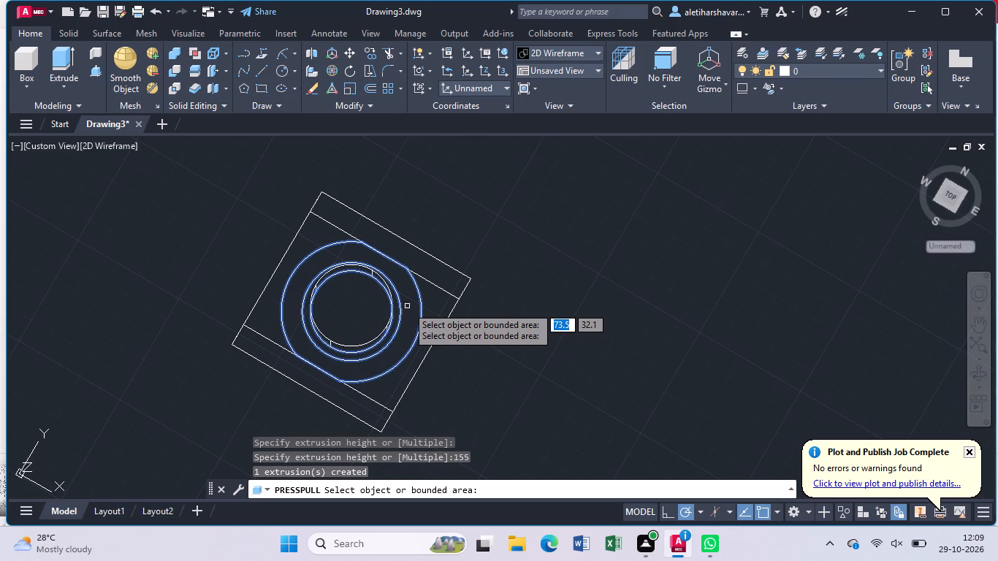
Presspull the ring between the 17.5 mm and 21 mm radius circles to a height of 50 mm.
{"action": "left_click", "coordinate": [395, 321]}
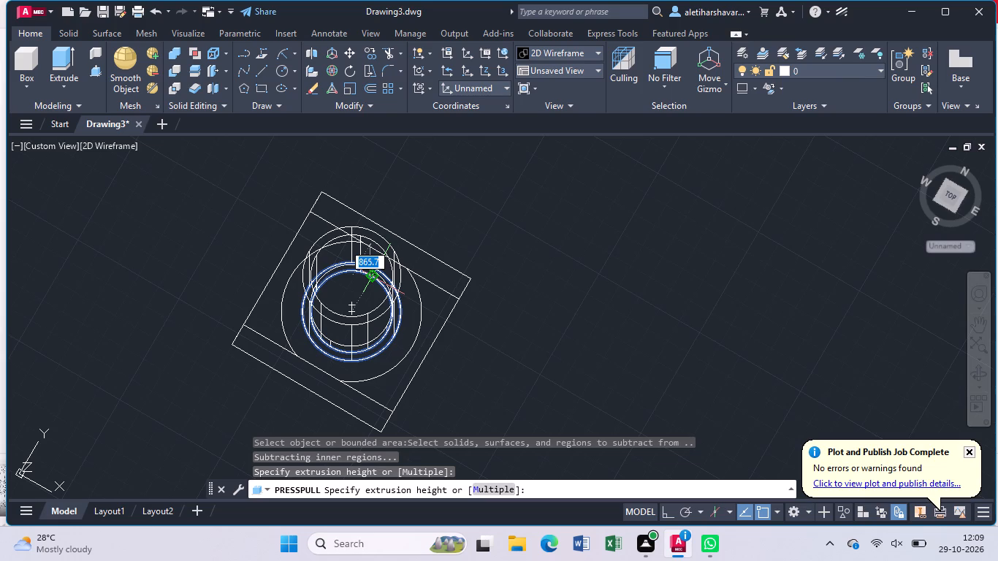
{"action": "key", "text": "5"}
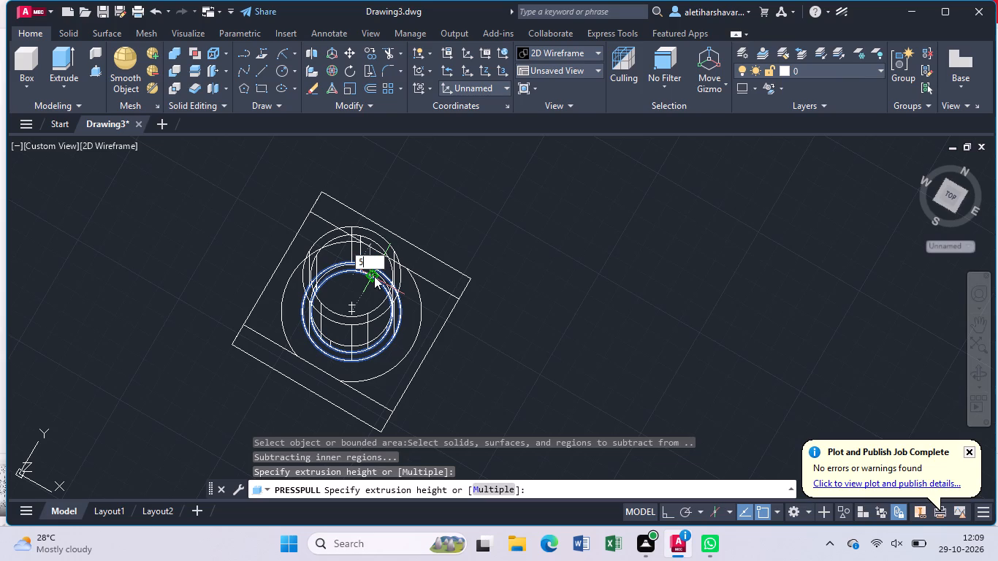
{"action": "key", "text": "0"}
{"action": "key", "text": "Return"}
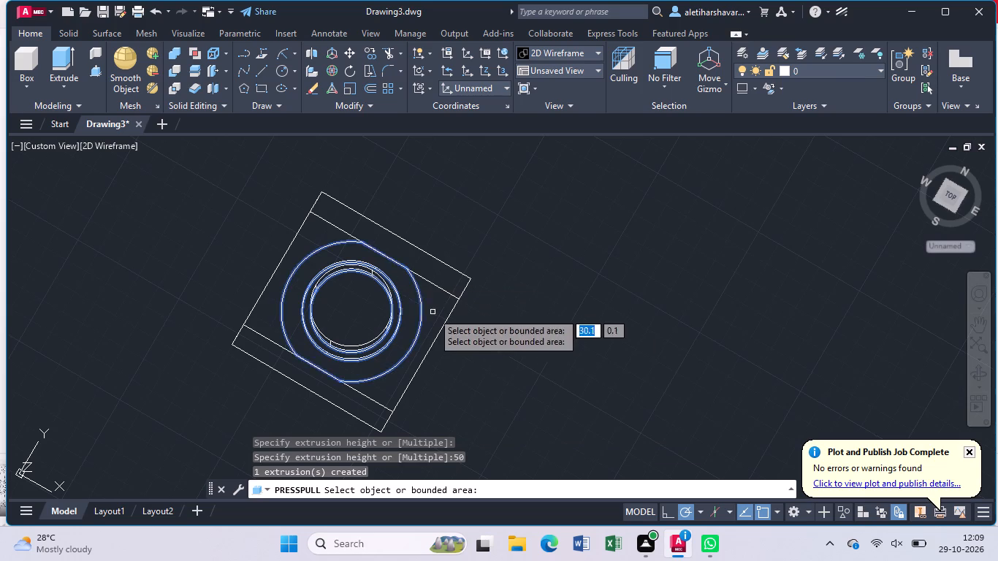
Presspull the flat-sided area between the trimmed 30 mm radius circle and the 21 mm radius circle to a height of 10 mm.
{"action": "left_click", "coordinate": [410, 331]}
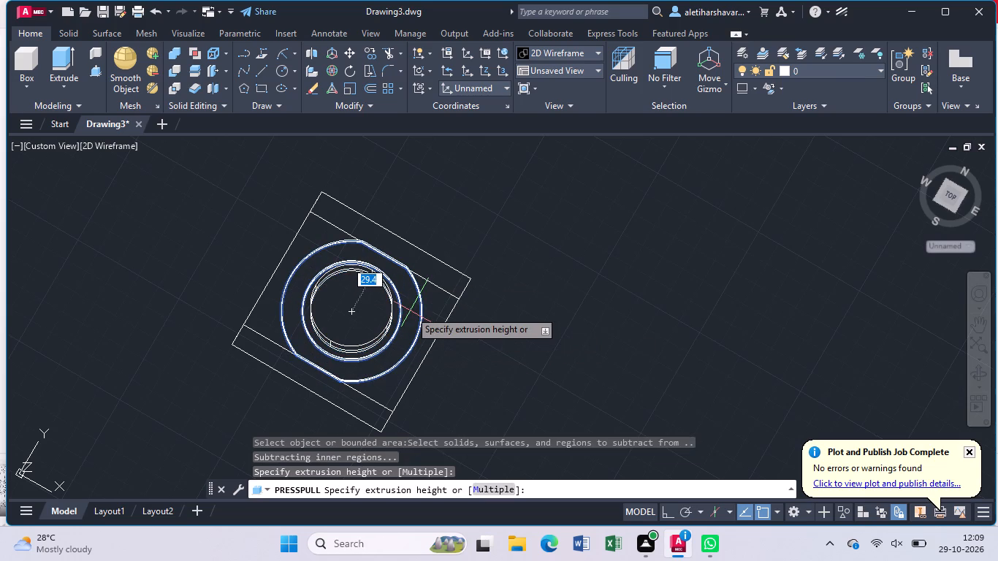
{"action": "key", "text": "1"}
{"action": "key", "text": "0"}
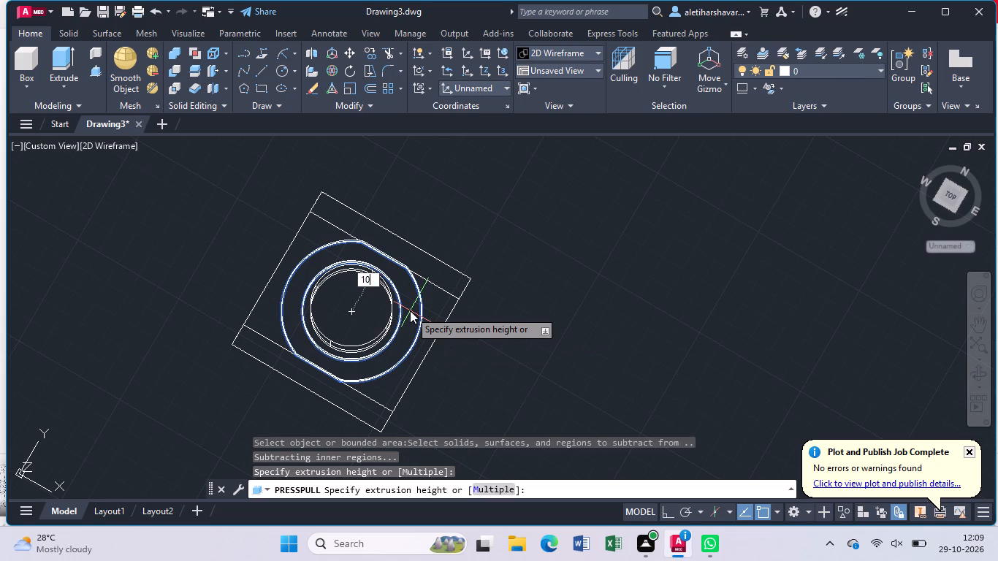
{"action": "key", "text": "Return"}
{"action": "key", "text": "Escape"}
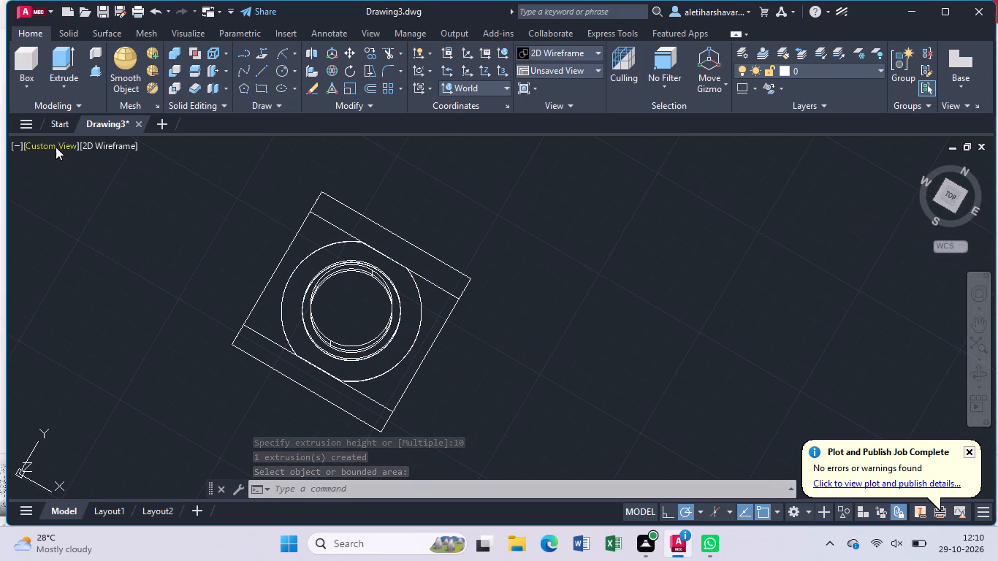
Change the visual style of the view to Shaded.
{"action": "left_click", "coordinate": [105, 145]}
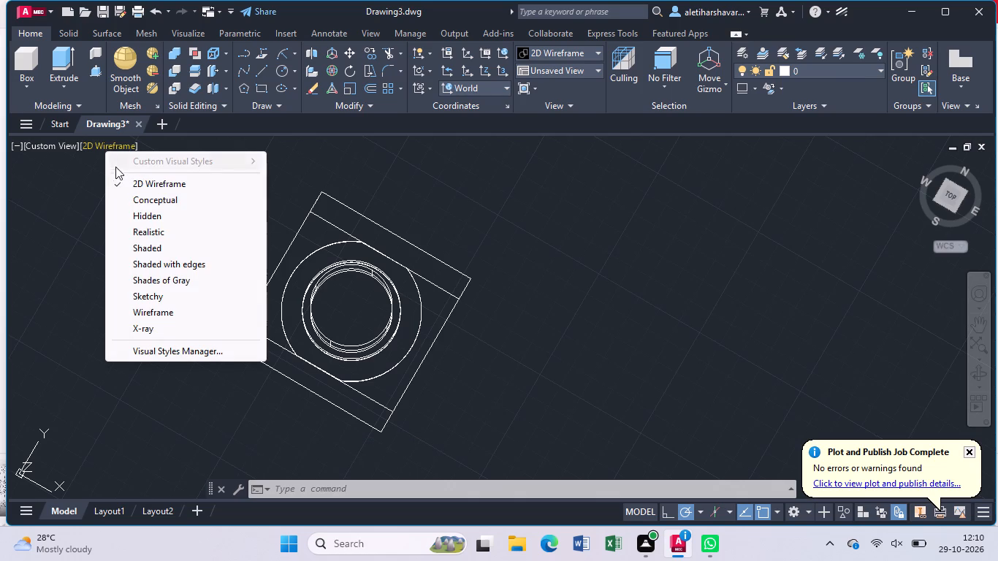
{"action": "left_click", "coordinate": [167, 249]}
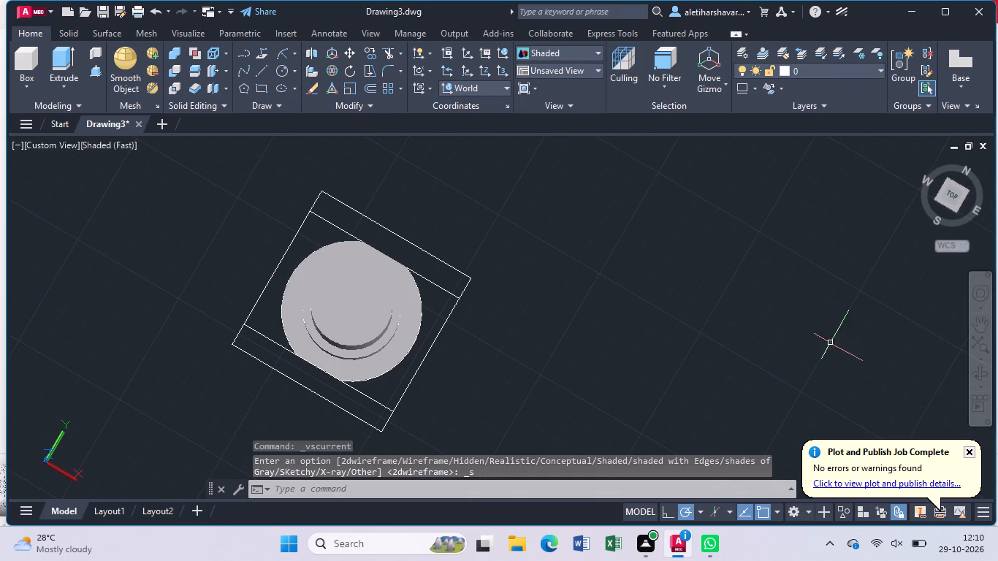
Presspull the 10 mm band along the rectangle's south edge to a height of 50 mm.
{"action": "left_click", "coordinate": [980, 370]}
{"action": "left_click_drag", "start_coordinate": [704, 281], "coordinate": [585, 229]}
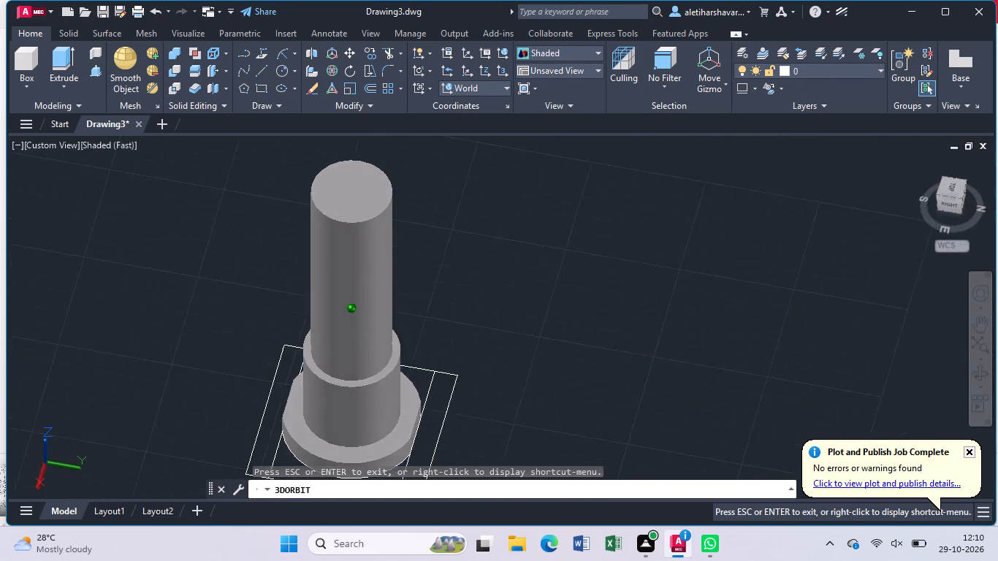
{"action": "left_click_drag", "start_coordinate": [585, 229], "coordinate": [446, 196]}
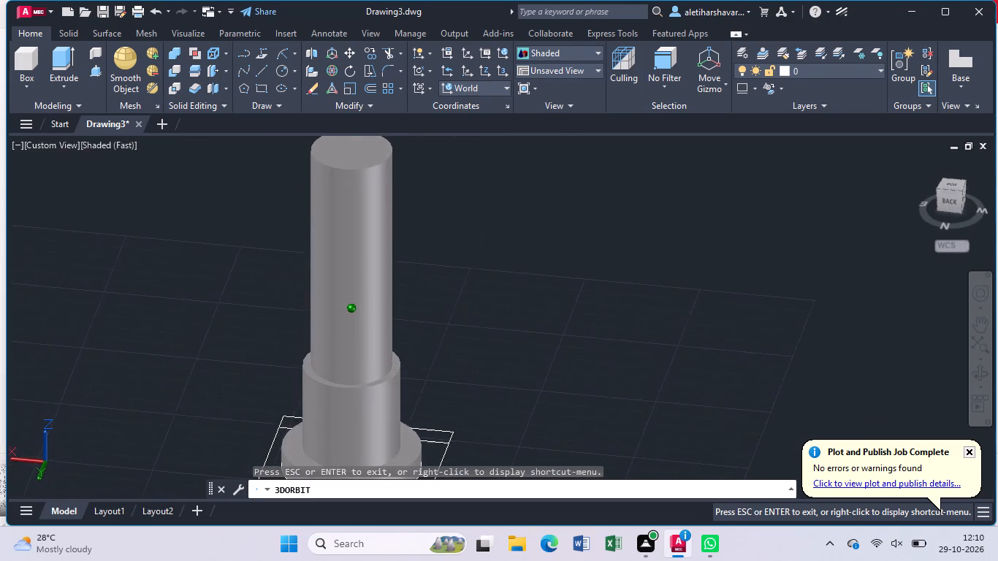
{"action": "left_click_drag", "start_coordinate": [446, 196], "coordinate": [453, 333]}
{"action": "left_click_drag", "start_coordinate": [479, 245], "coordinate": [479, 246]}
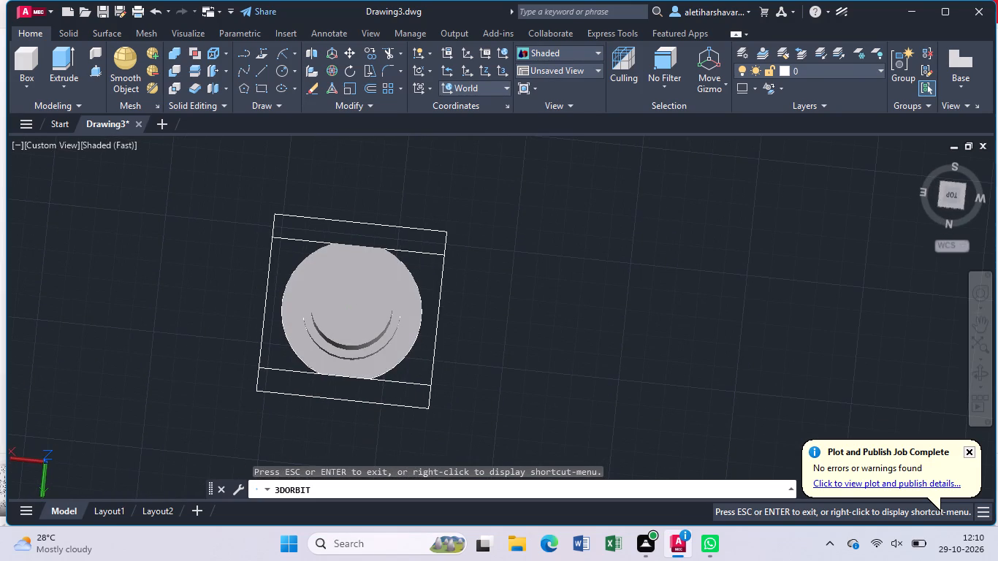
{"action": "left_click_drag", "start_coordinate": [479, 246], "coordinate": [427, 284]}
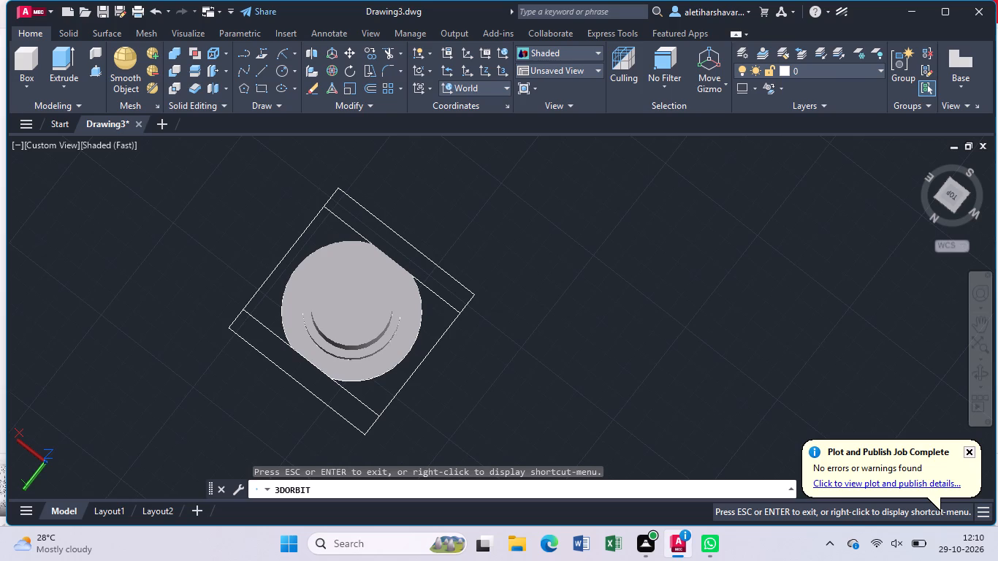
{"action": "key", "text": "Escape"}
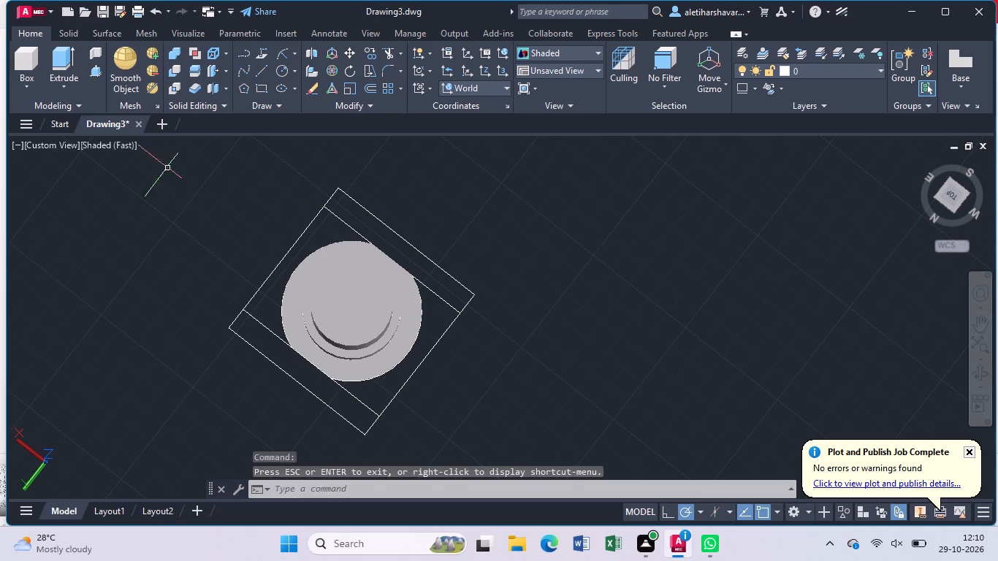
{"action": "left_click", "coordinate": [91, 69]}
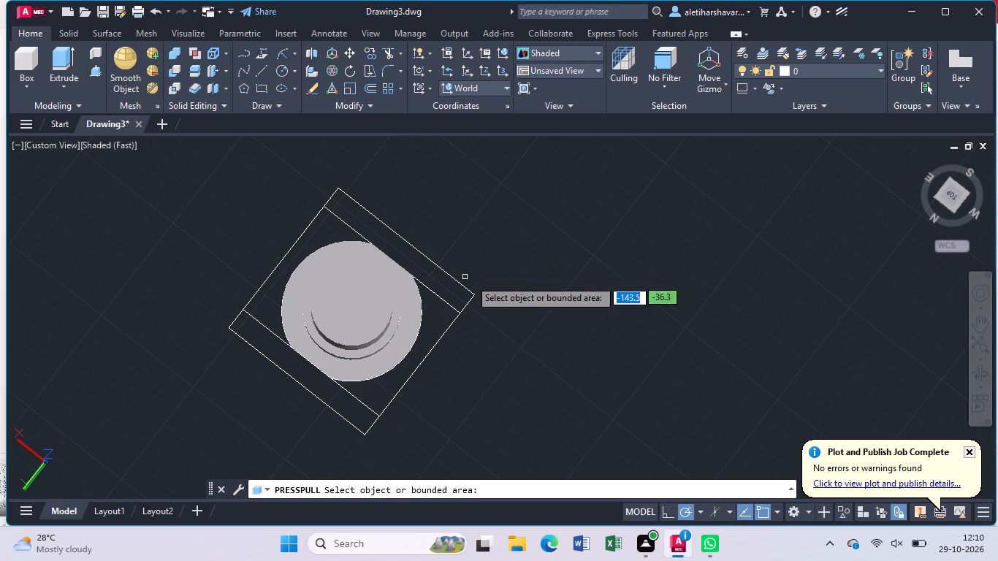
{"action": "left_click", "coordinate": [460, 296]}
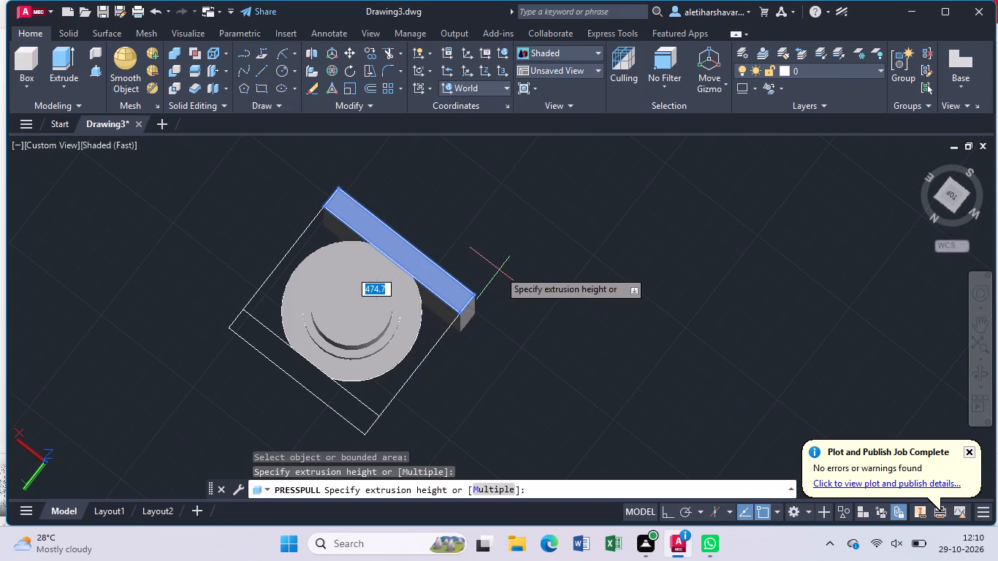
{"action": "type", "text": "50"}
{"action": "key", "text": "Return"}
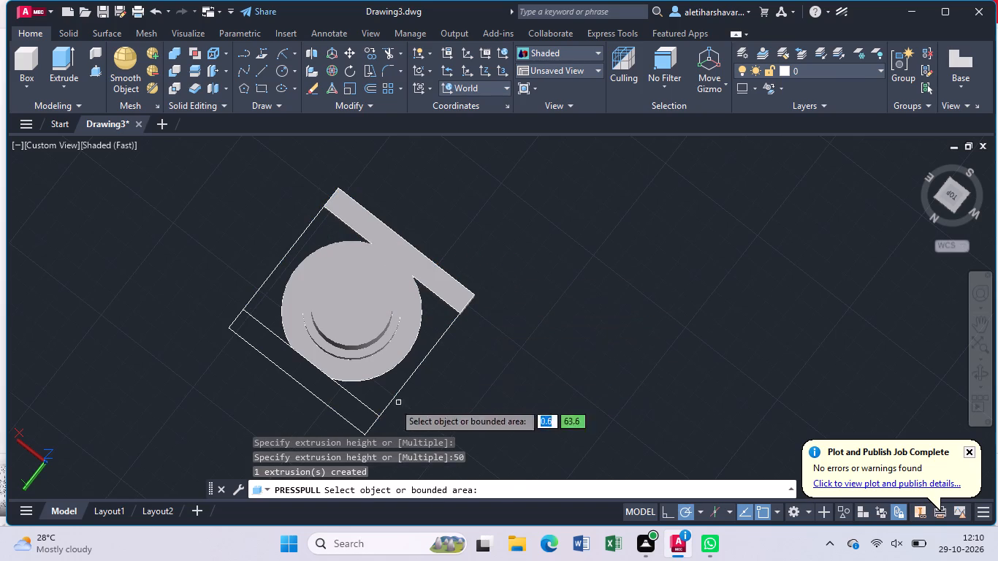
Presspull the 10 mm band along the rectangle's north edge to a height of 58 mm.
{"action": "left_click", "coordinate": [348, 416]}
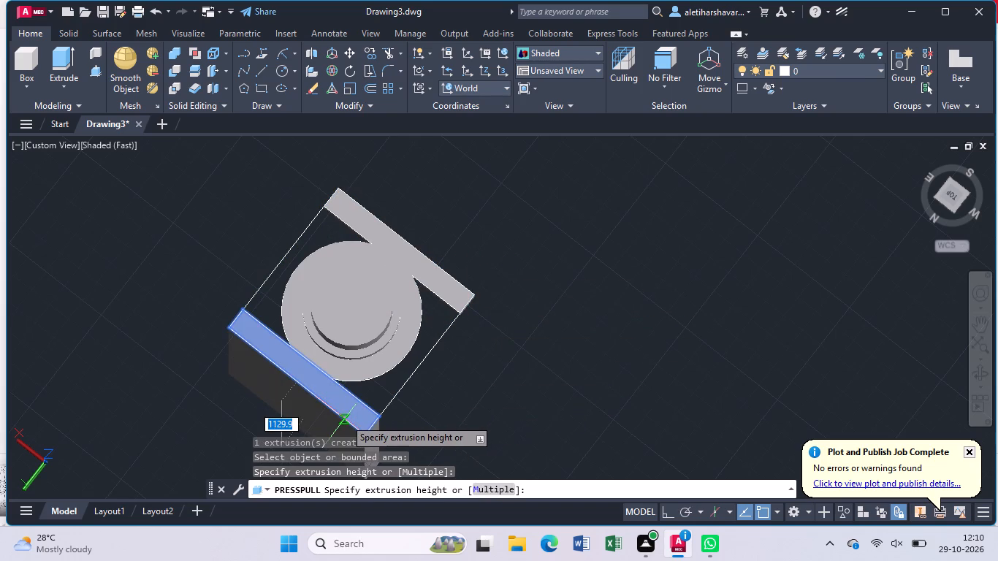
{"action": "type", "text": "58"}
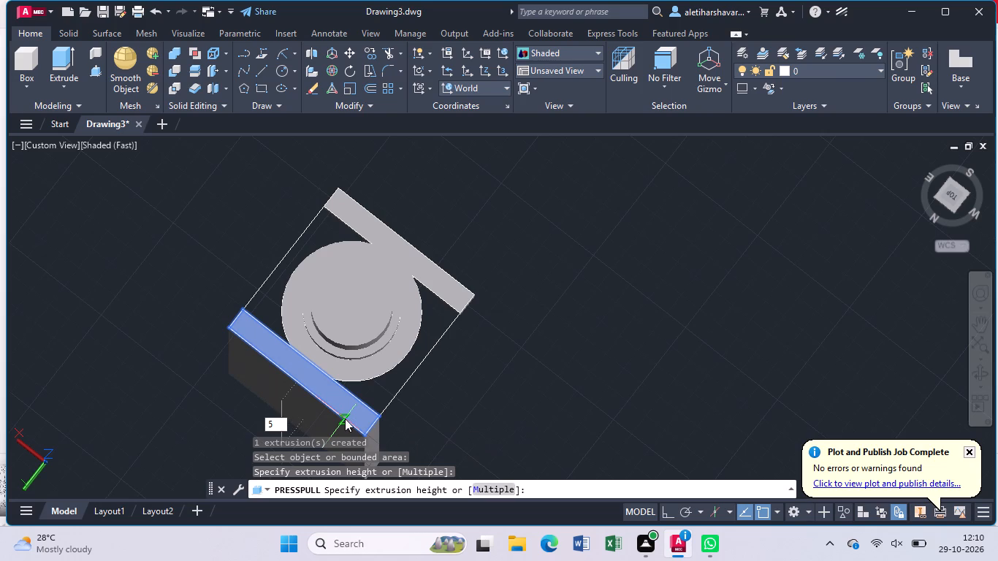
{"action": "key", "text": "Return"}
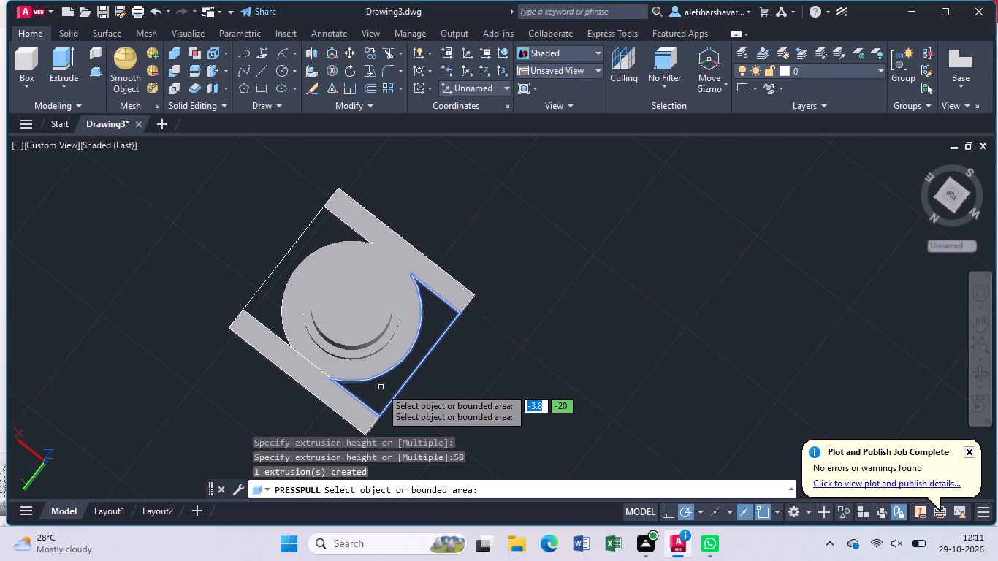
Presspull the area between the large circle and the rectangle's west edge to a height of 10 mm.
{"action": "left_click", "coordinate": [381, 388]}
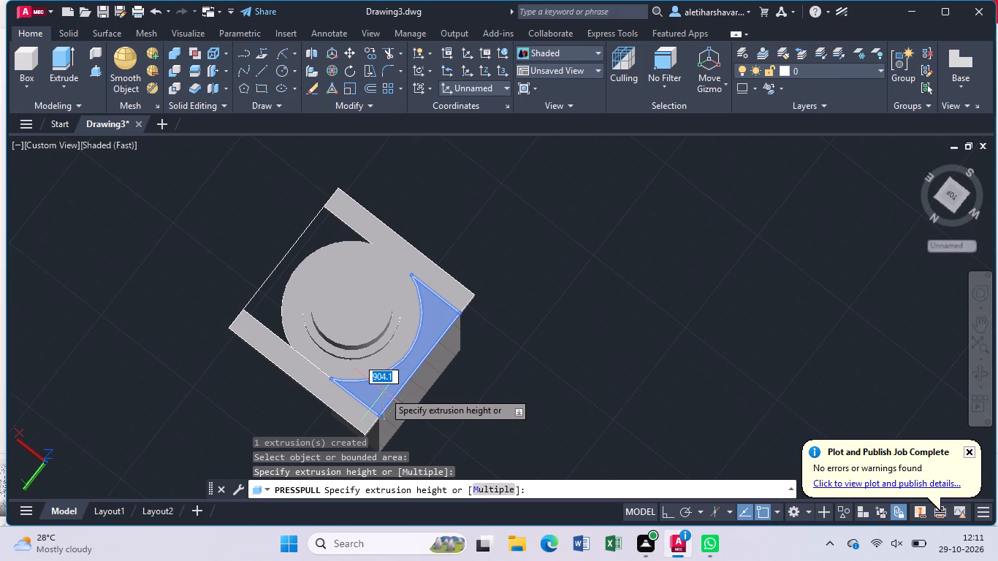
{"action": "type", "text": "10"}
{"action": "key", "text": "Return"}
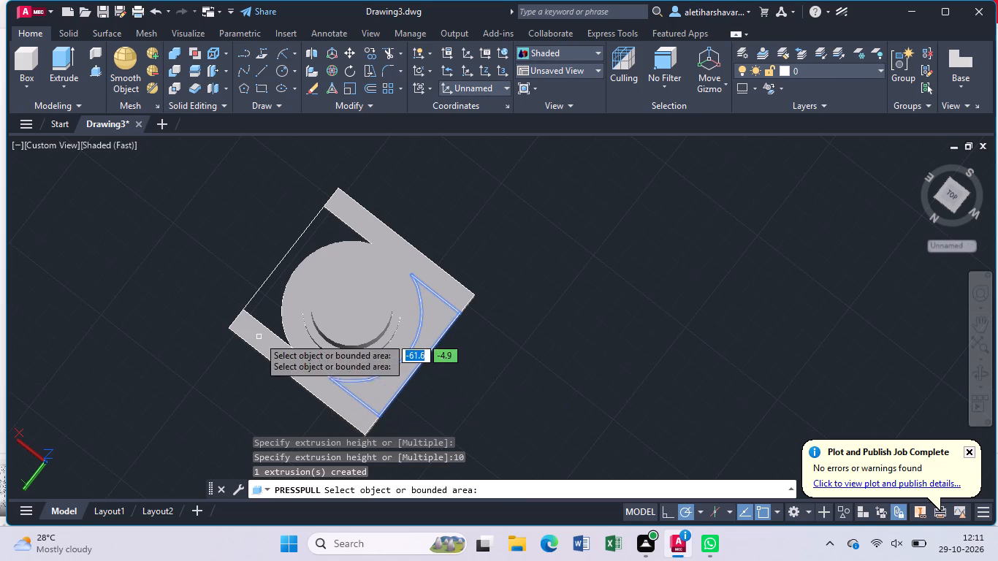
Presspull the matching area between the large circle and the rectangle's east edge to a height of 10 mm.
{"action": "left_click", "coordinate": [260, 310]}
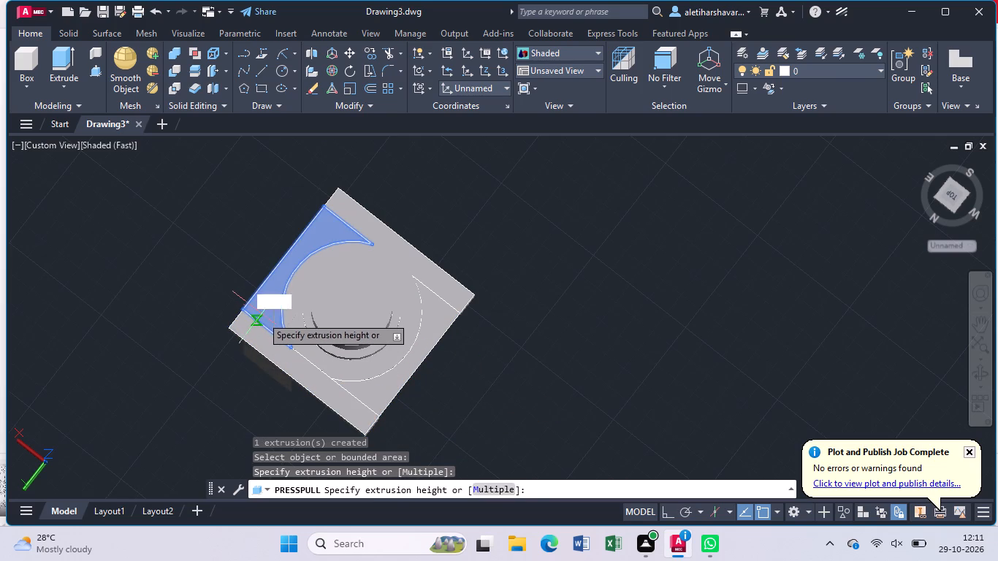
{"action": "key", "text": "1"}
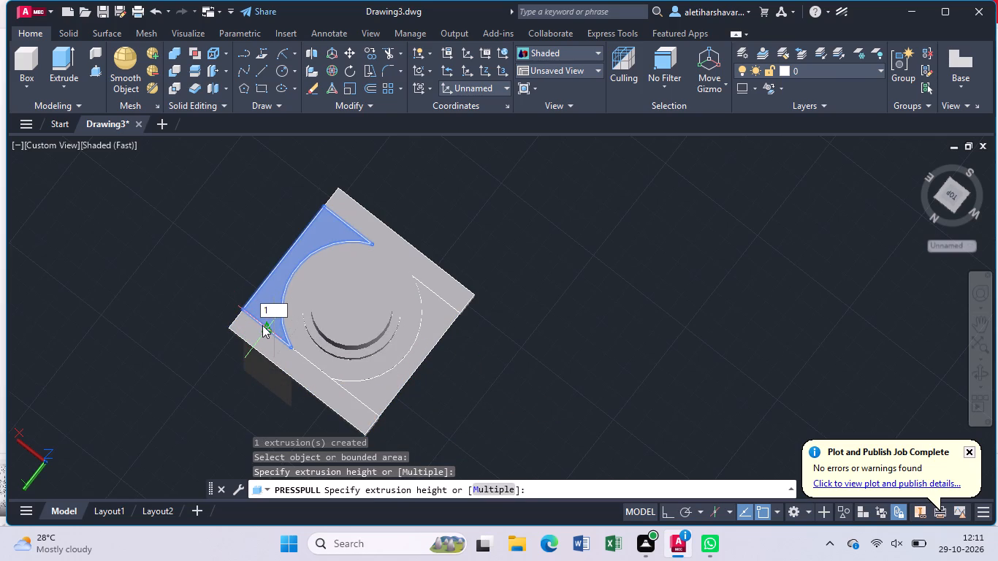
{"action": "key", "text": "0"}
{"action": "key", "text": "Return"}
{"action": "key", "text": "Escape"}
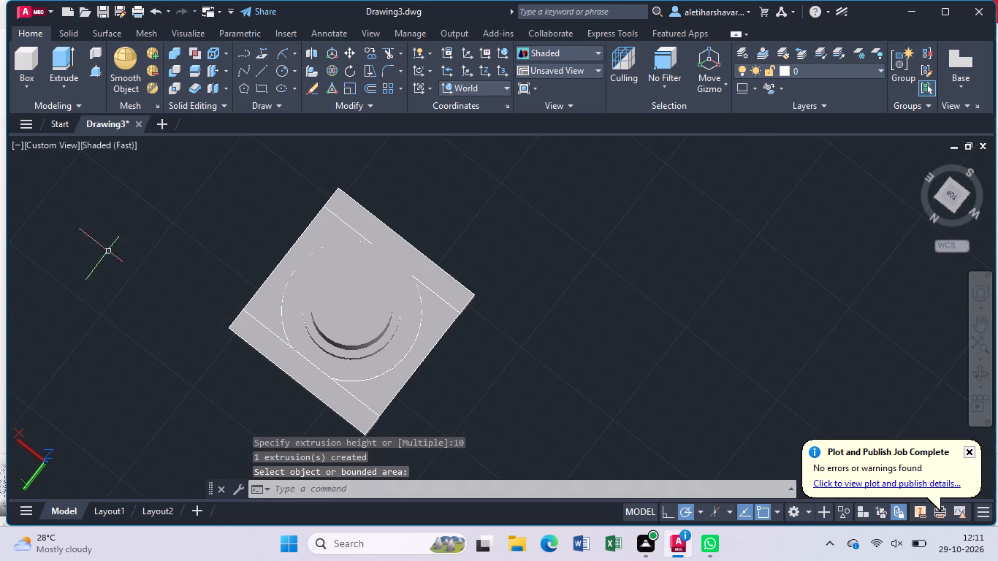
Change the visual style of the view to Shades of Gray.
{"action": "left_click", "coordinate": [104, 146]}
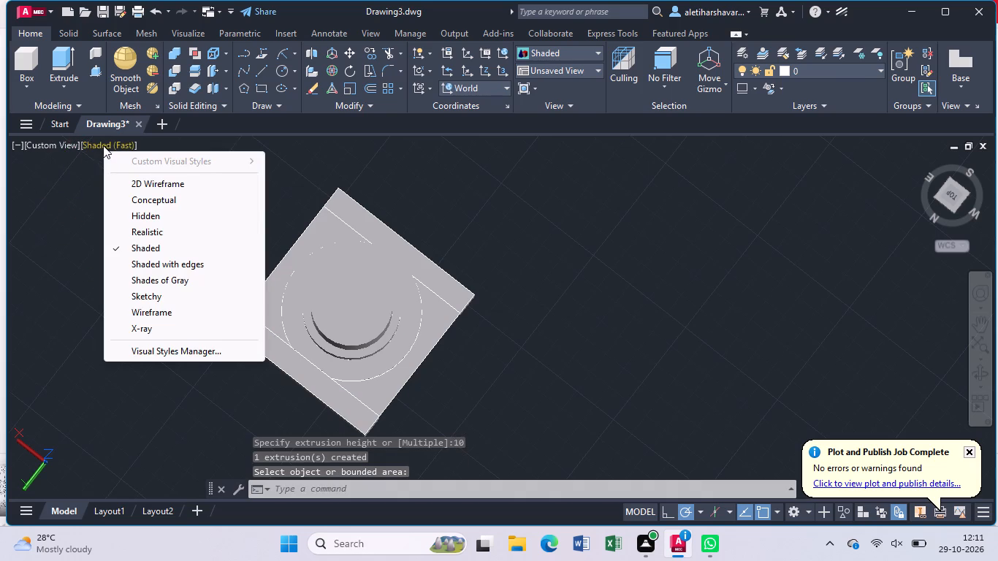
{"action": "left_click", "coordinate": [161, 283]}
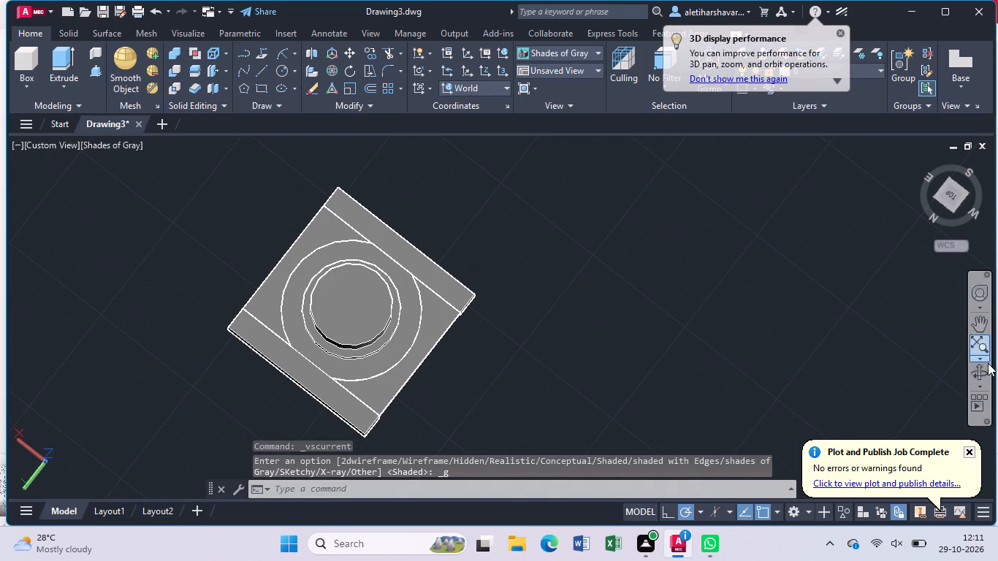
Examine the presspulled part from the sides, from underneath and from above.
{"action": "left_click", "coordinate": [980, 370]}
{"action": "left_click_drag", "start_coordinate": [625, 269], "coordinate": [578, 275]}
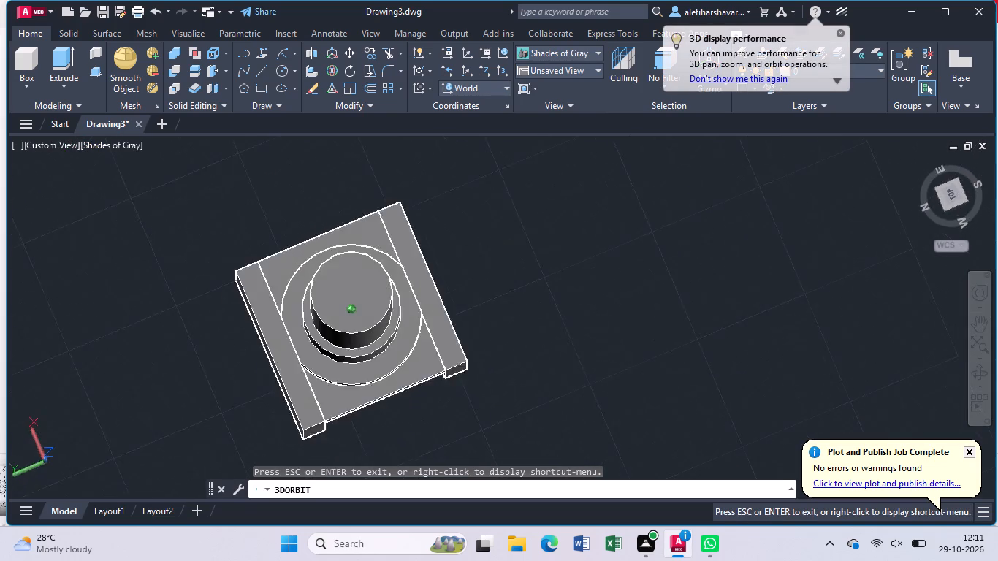
{"action": "left_click_drag", "start_coordinate": [578, 275], "coordinate": [534, 213]}
{"action": "left_click_drag", "start_coordinate": [541, 340], "coordinate": [438, 275]}
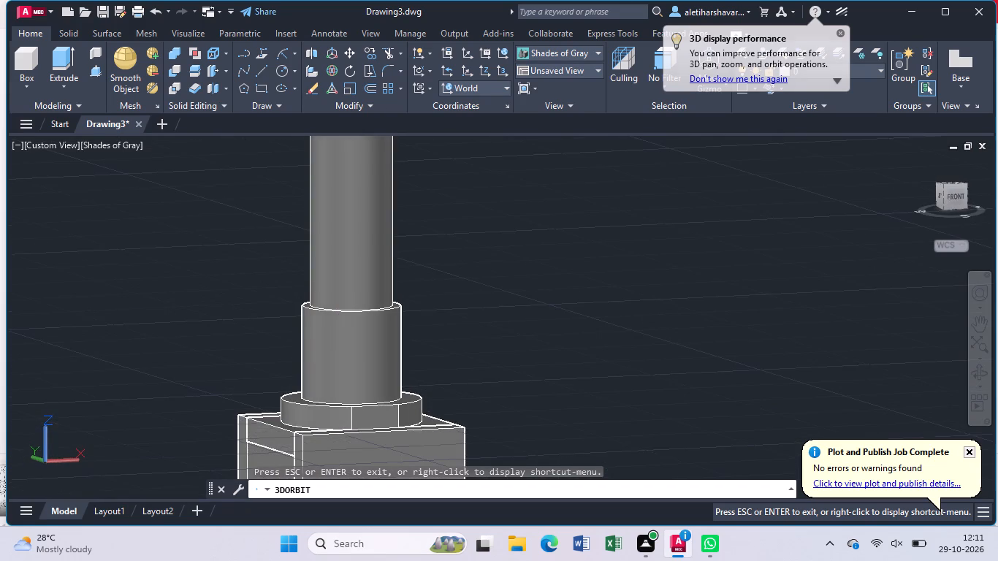
{"action": "left_click_drag", "start_coordinate": [504, 367], "coordinate": [398, 307]}
{"action": "left_click_drag", "start_coordinate": [563, 350], "coordinate": [443, 323]}
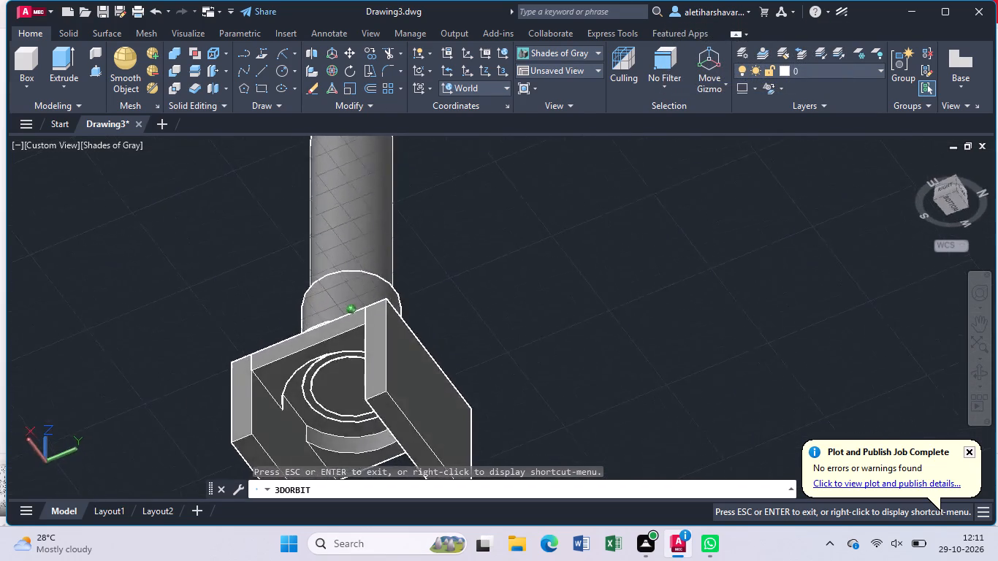
{"action": "left_click_drag", "start_coordinate": [443, 323], "coordinate": [289, 289]}
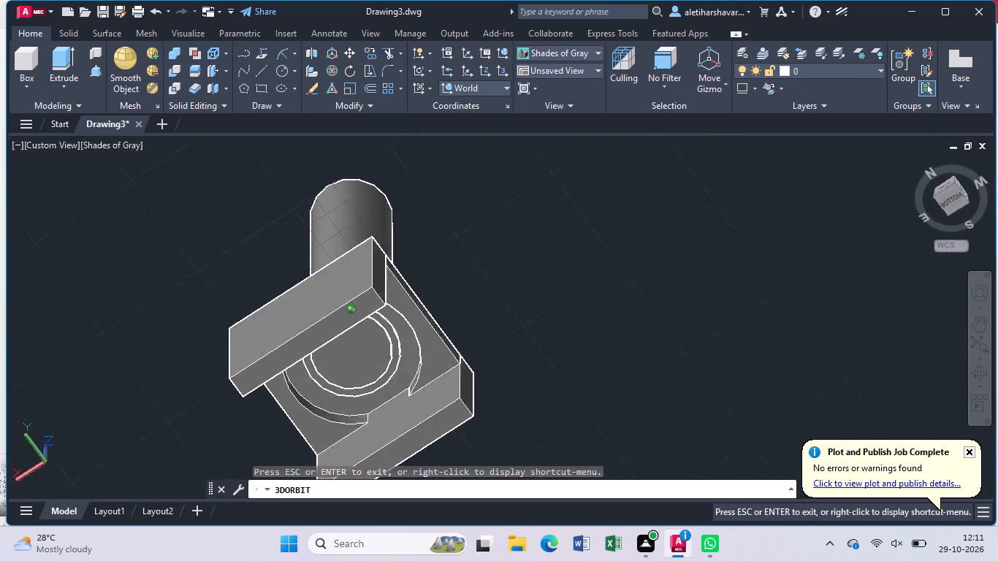
{"action": "left_click_drag", "start_coordinate": [289, 289], "coordinate": [74, 329]}
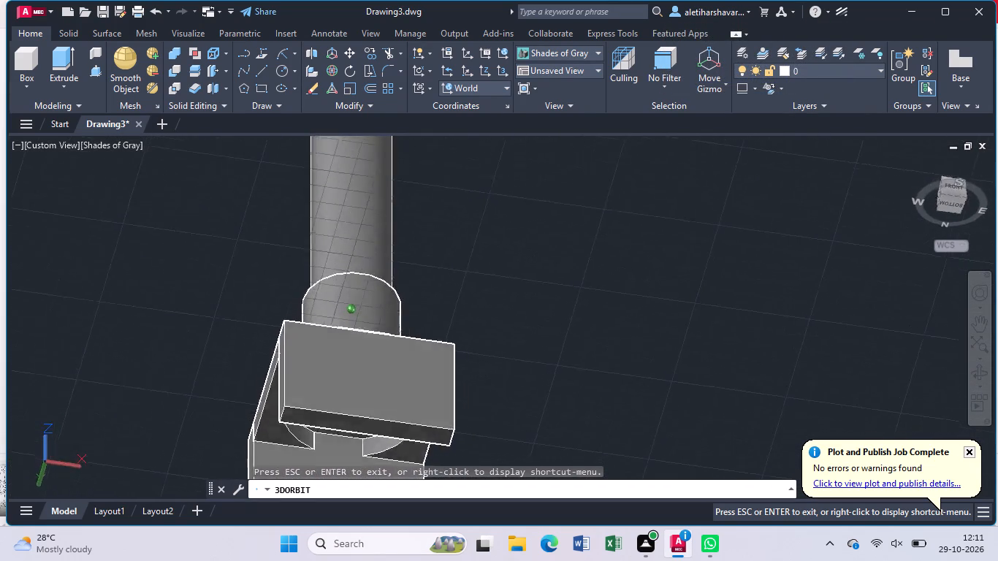
{"action": "left_click_drag", "start_coordinate": [74, 329], "coordinate": [10, 375]}
{"action": "left_click_drag", "start_coordinate": [136, 321], "coordinate": [147, 391]}
{"action": "left_click_drag", "start_coordinate": [138, 299], "coordinate": [149, 354]}
{"action": "left_click_drag", "start_coordinate": [159, 281], "coordinate": [164, 308]}
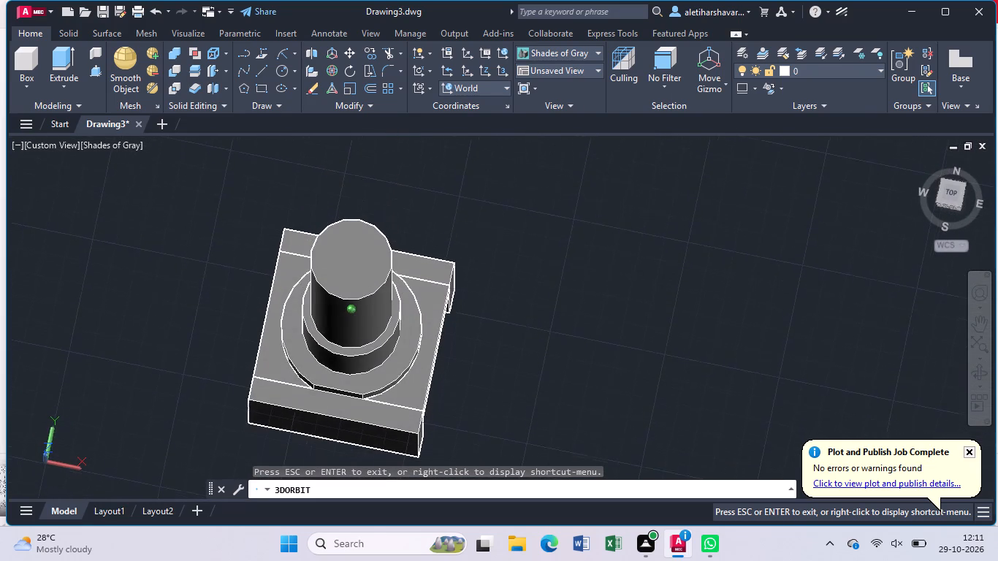
{"action": "left_click_drag", "start_coordinate": [164, 308], "coordinate": [167, 370]}
{"action": "left_click_drag", "start_coordinate": [187, 284], "coordinate": [185, 303]}
{"action": "key", "text": "Escape"}
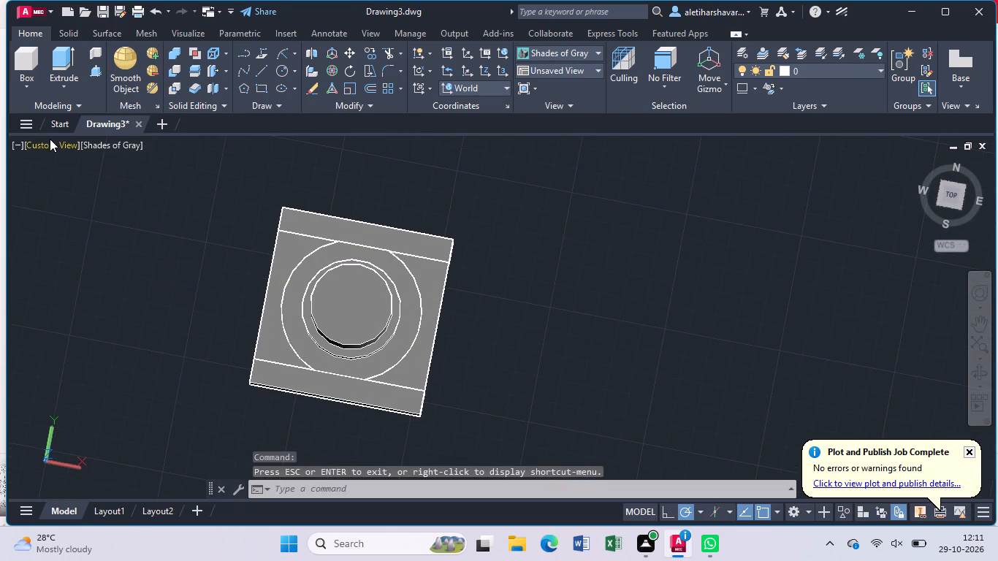
In the Top view, draw a line from the inner circle's centre 17.5 mm to its east quadrant, and back 35 mm to its west quadrant.
{"action": "left_click", "coordinate": [50, 143]}
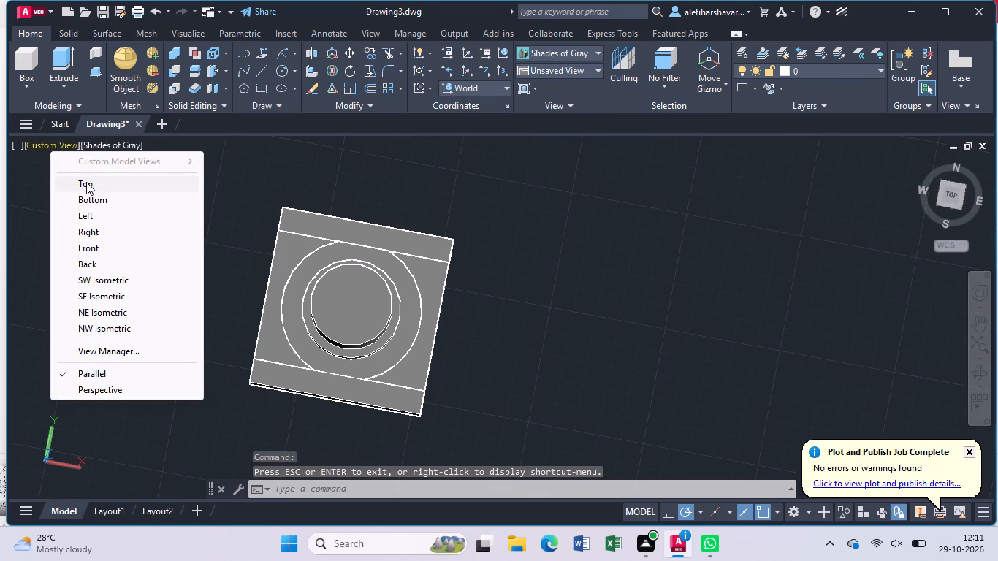
{"action": "left_click", "coordinate": [86, 183]}
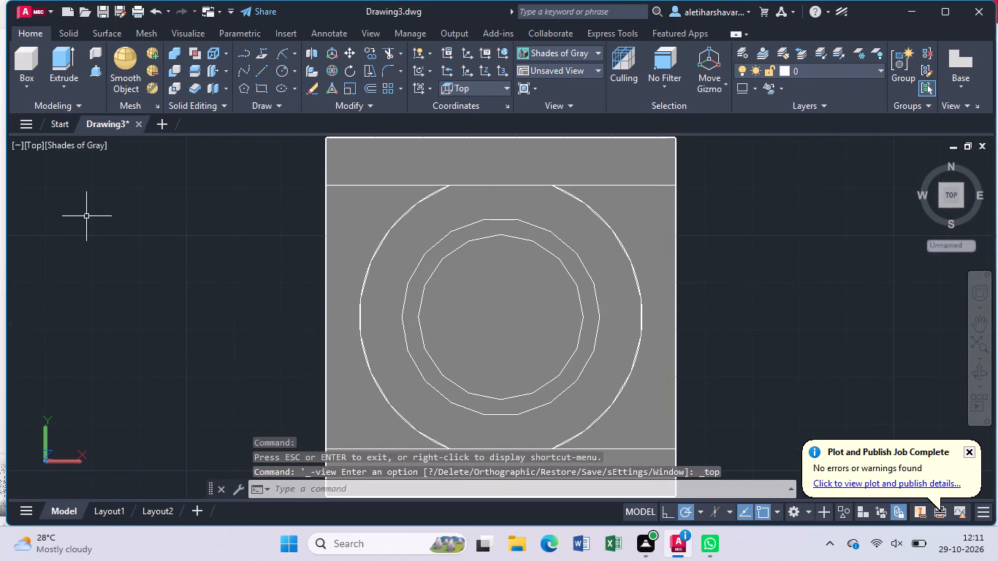
{"action": "key", "text": "l"}
{"action": "key", "text": "Return"}
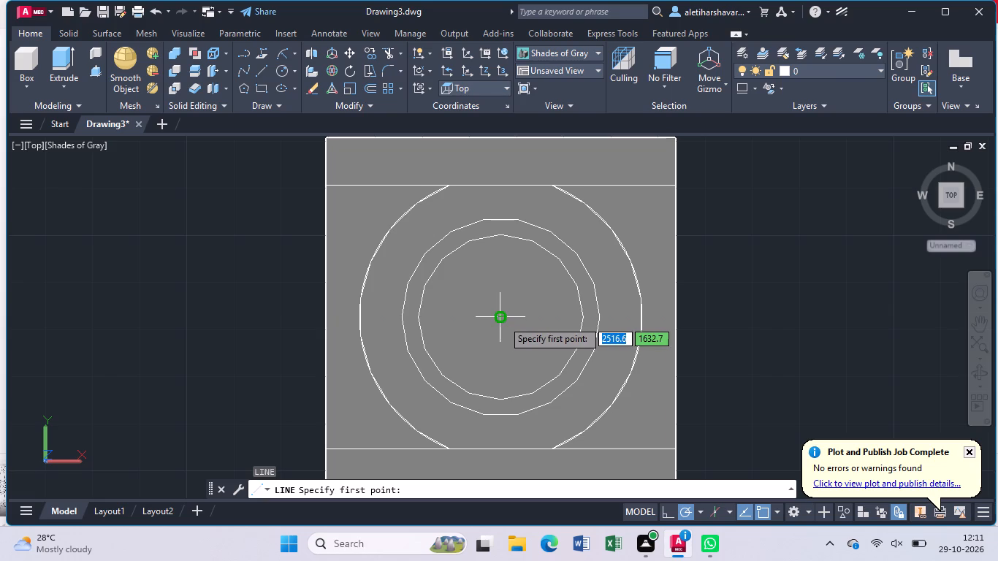
{"action": "left_click", "coordinate": [503, 321]}
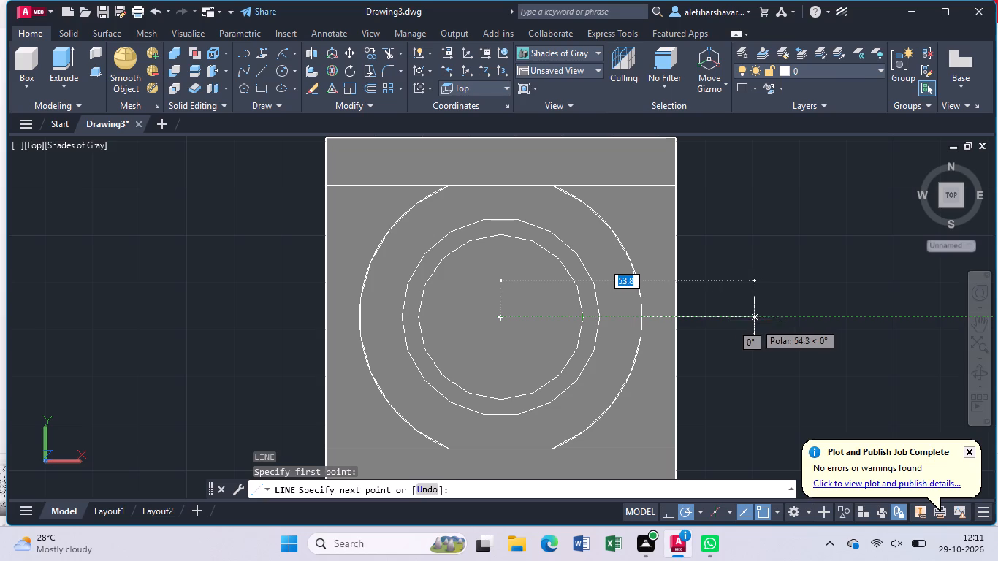
{"action": "left_click", "coordinate": [581, 321]}
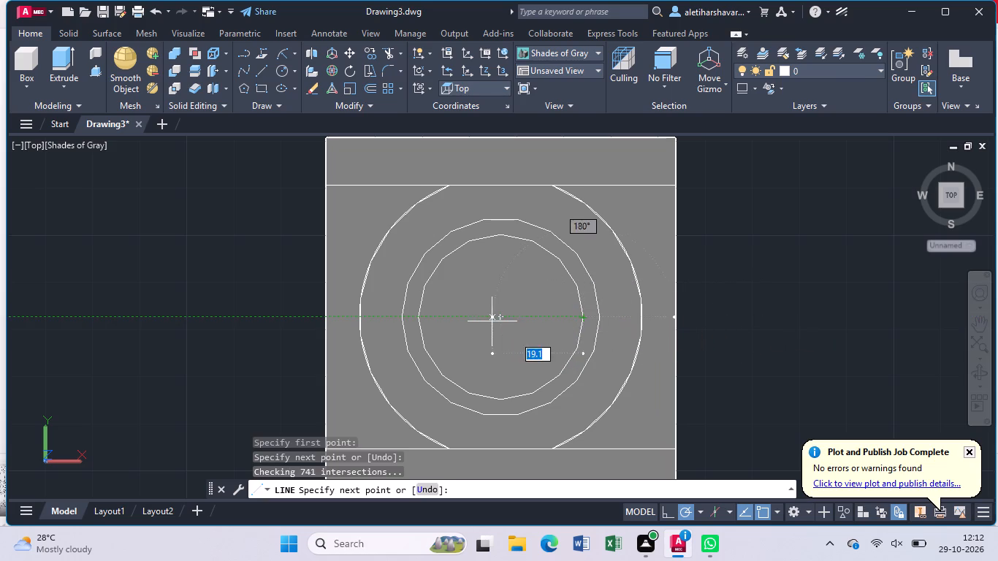
{"action": "left_click", "coordinate": [420, 318]}
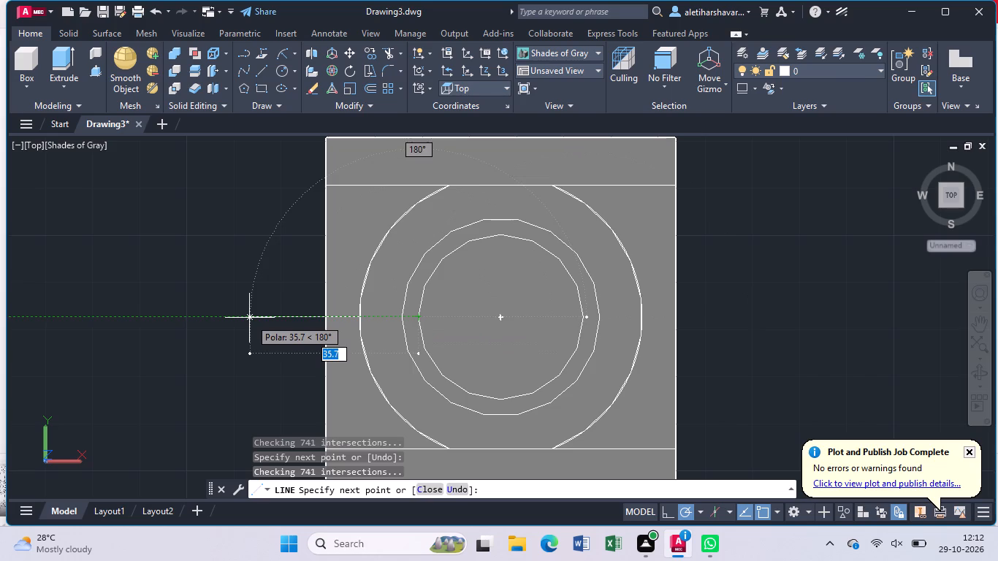
{"action": "key", "text": "Escape"}
Examine the position of the diameter line on the inner circle from the underside of the part.
{"action": "scroll", "coordinate": [260, 317], "scroll_direction": "up", "scroll_amount": 2}
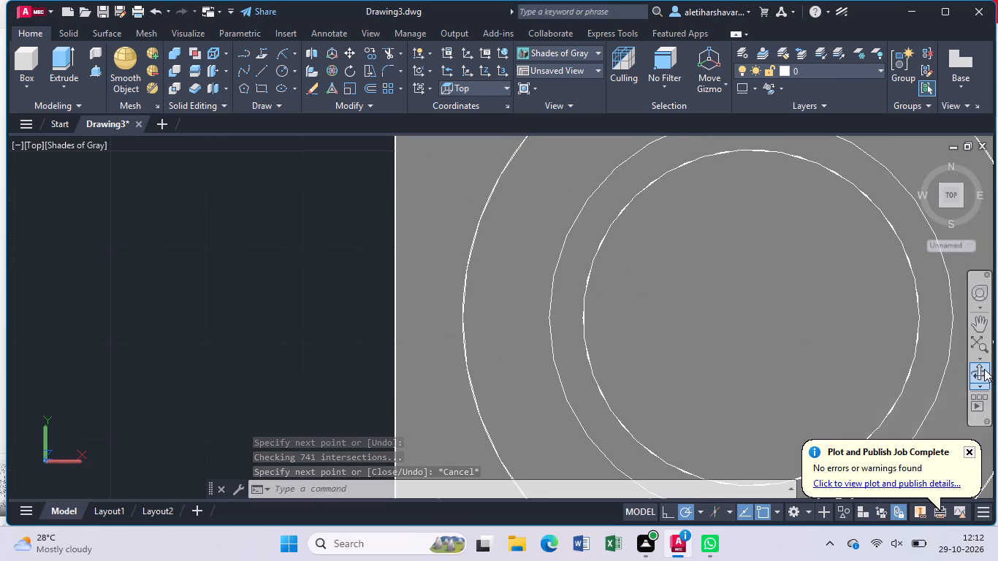
{"action": "left_click", "coordinate": [984, 369]}
{"action": "left_click_drag", "start_coordinate": [904, 324], "coordinate": [751, 277]}
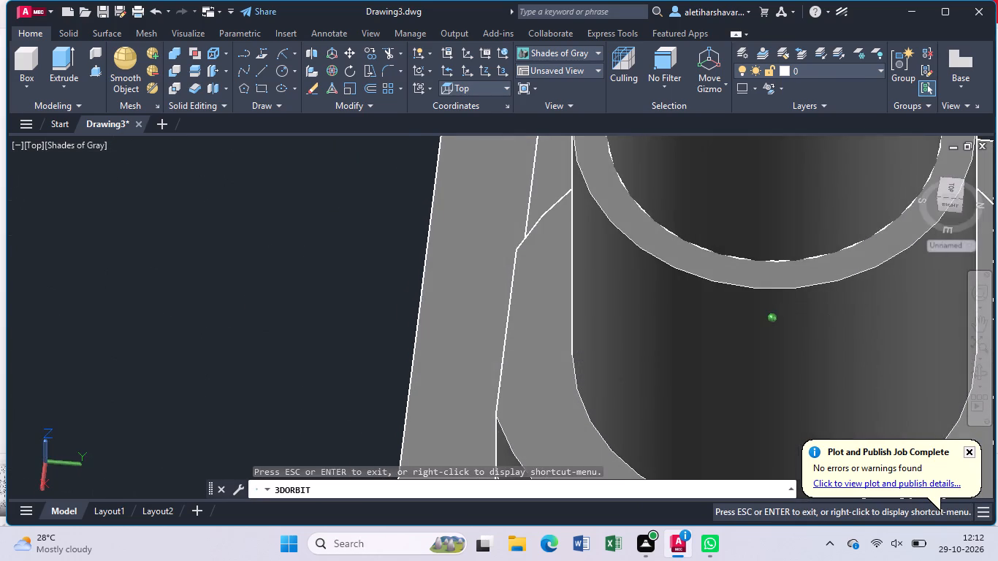
{"action": "left_click_drag", "start_coordinate": [807, 376], "coordinate": [731, 183]}
{"action": "left_click_drag", "start_coordinate": [794, 377], "coordinate": [693, 310]}
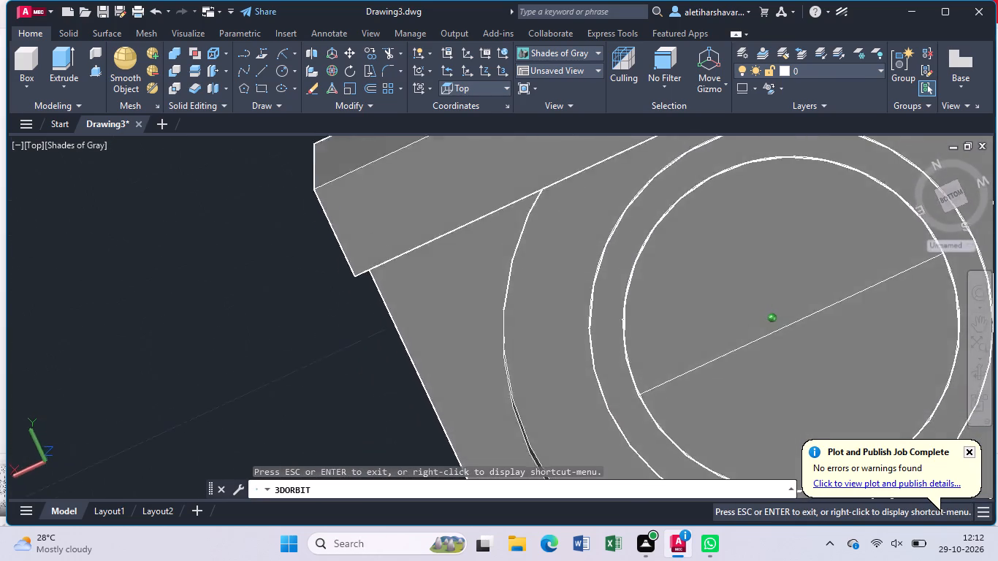
{"action": "left_click_drag", "start_coordinate": [693, 310], "coordinate": [467, 333]}
{"action": "key", "text": "Escape"}
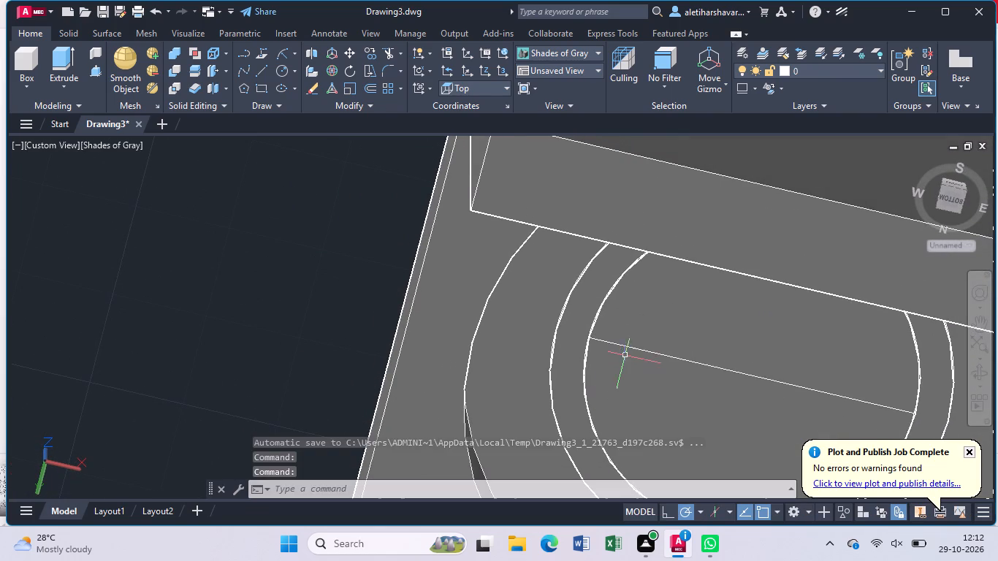
{"action": "left_click", "coordinate": [632, 348]}
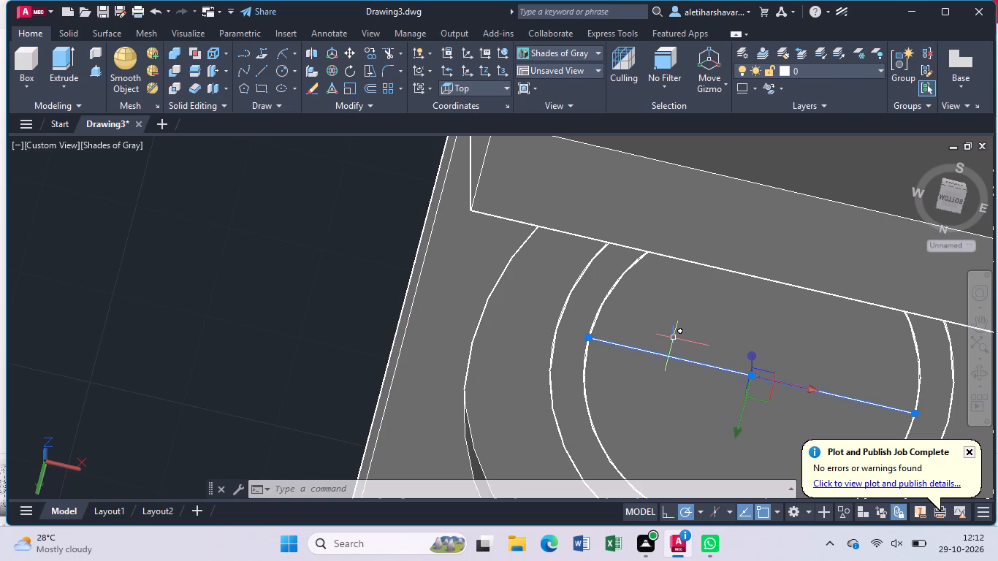
{"action": "scroll", "coordinate": [671, 334], "scroll_direction": "down", "scroll_amount": 2}
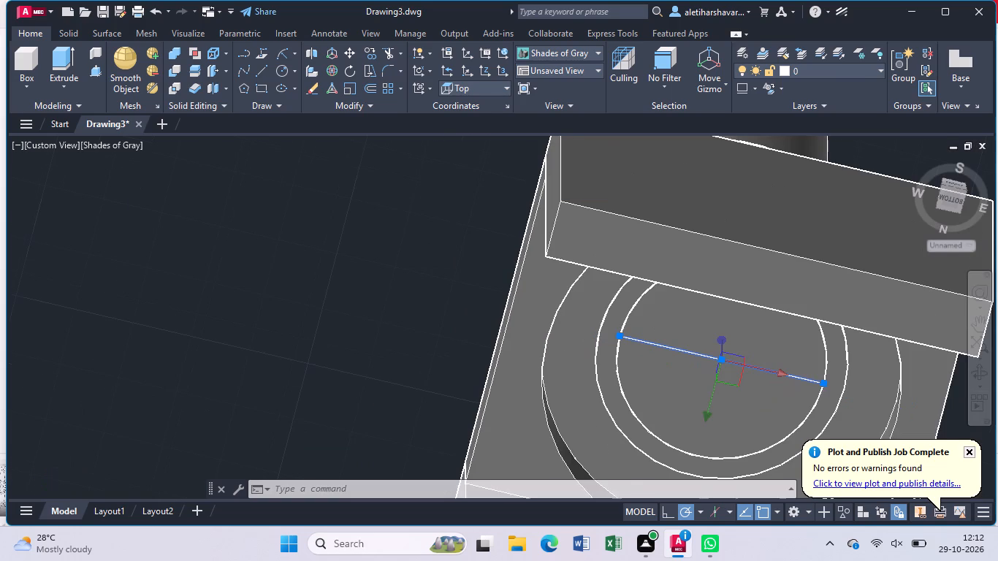
{"action": "scroll", "coordinate": [671, 334], "scroll_direction": "down", "scroll_amount": 1}
{"action": "middle_click_drag", "start_coordinate": [548, 318], "coordinate": [523, 337]}
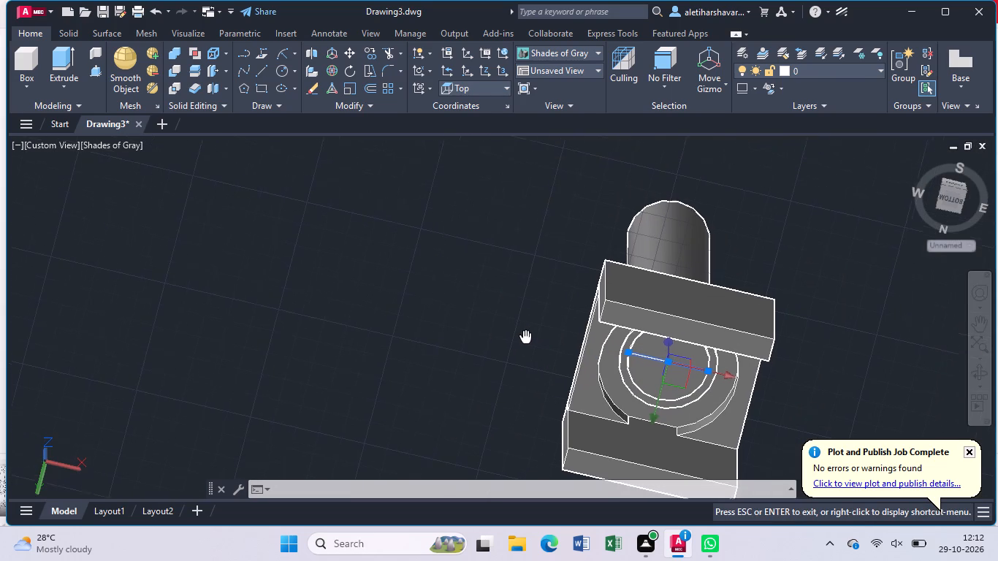
{"action": "middle_click_drag", "start_coordinate": [523, 337], "coordinate": [486, 351]}
{"action": "key", "text": "Escape"}
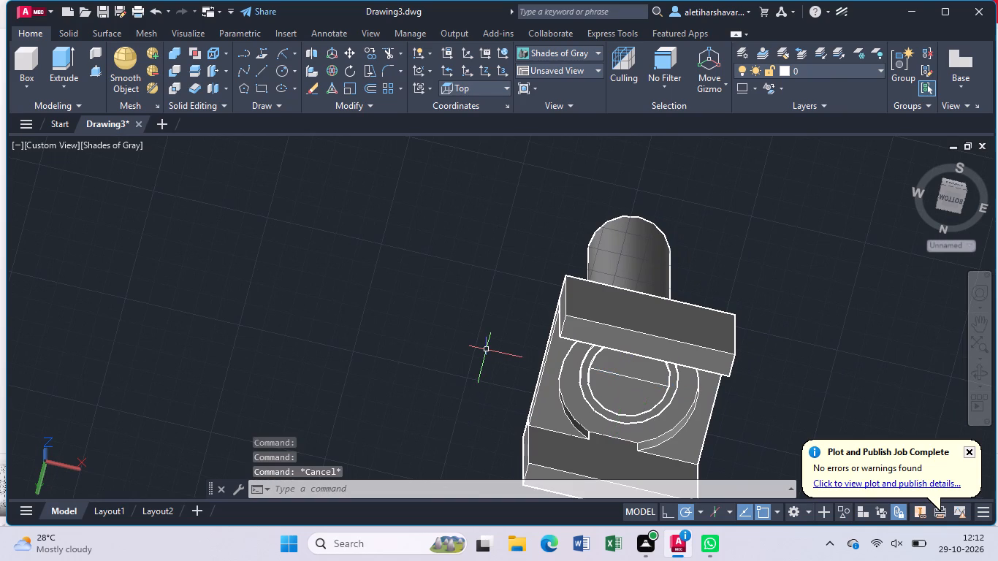
Start a line from the inner circle's centre at the midpoint of the diameter line.
{"action": "key", "text": "l"}
{"action": "key", "text": "Return"}
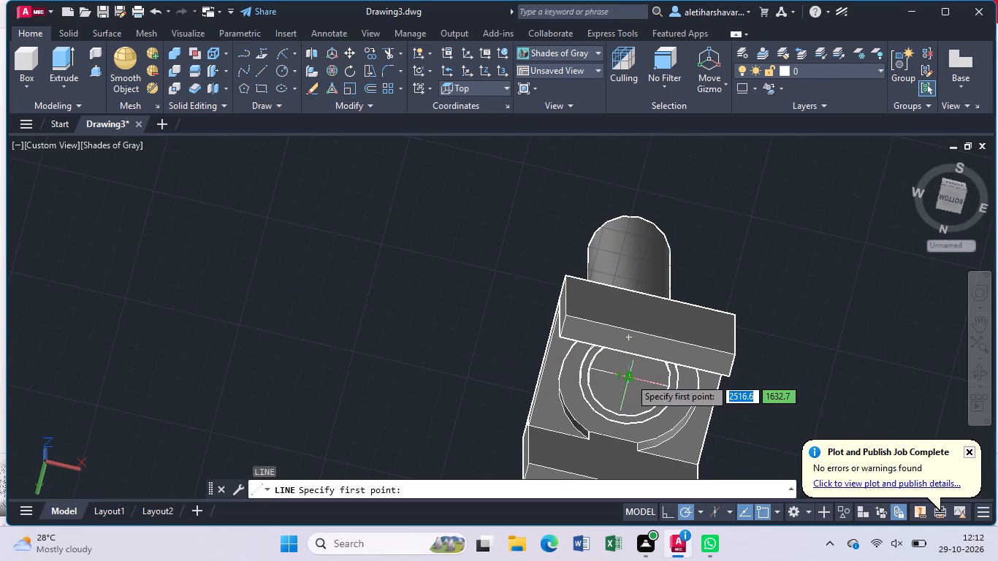
{"action": "left_click", "coordinate": [630, 378]}
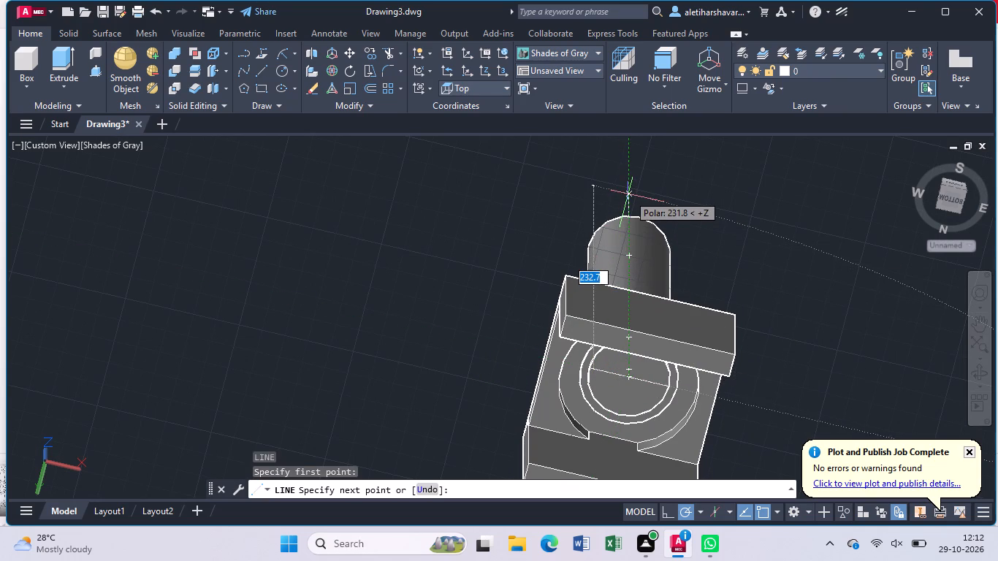
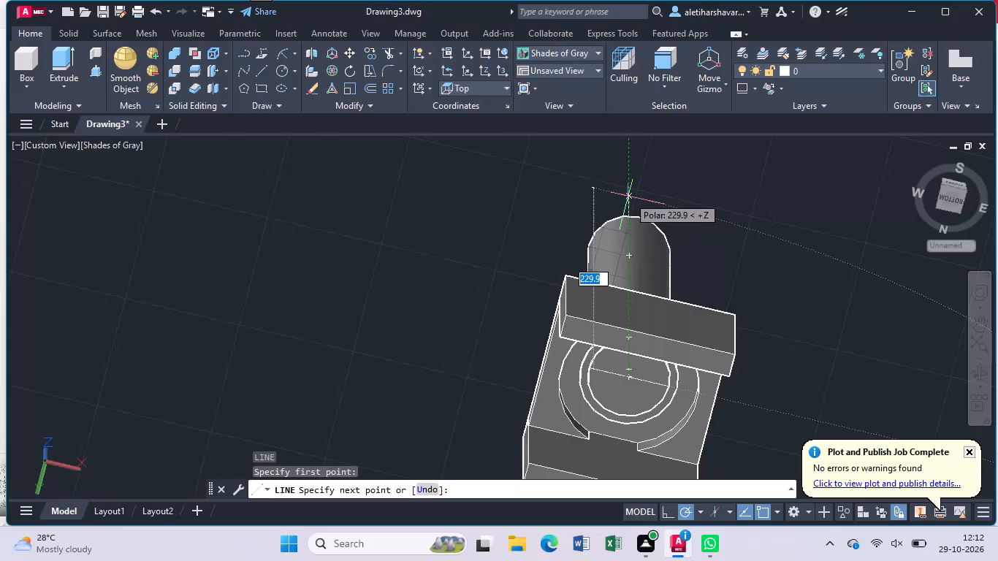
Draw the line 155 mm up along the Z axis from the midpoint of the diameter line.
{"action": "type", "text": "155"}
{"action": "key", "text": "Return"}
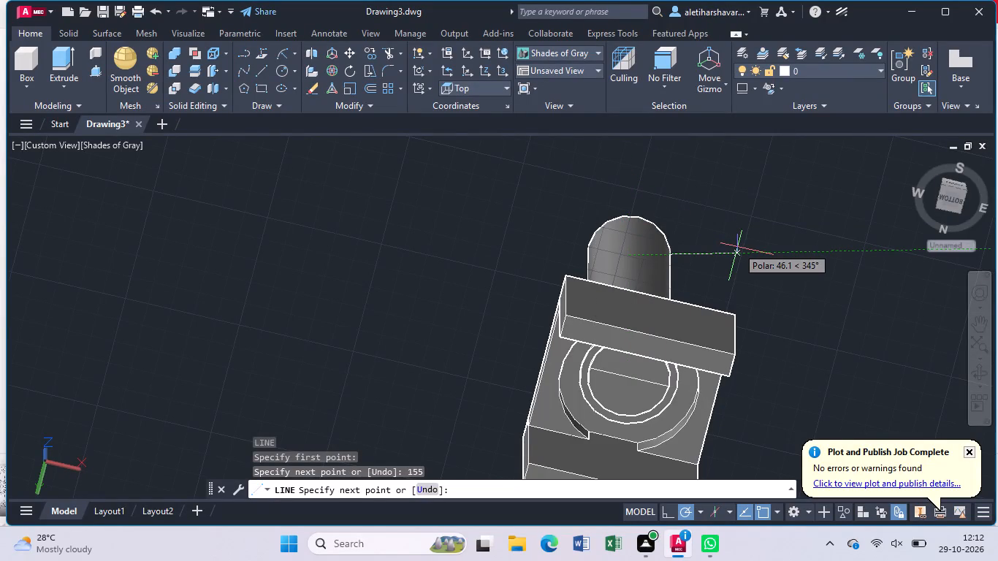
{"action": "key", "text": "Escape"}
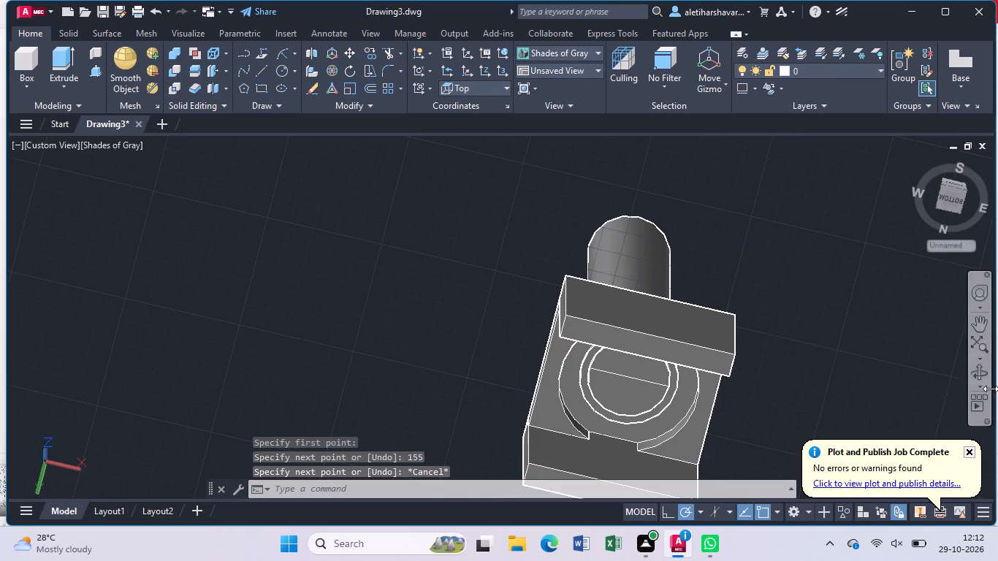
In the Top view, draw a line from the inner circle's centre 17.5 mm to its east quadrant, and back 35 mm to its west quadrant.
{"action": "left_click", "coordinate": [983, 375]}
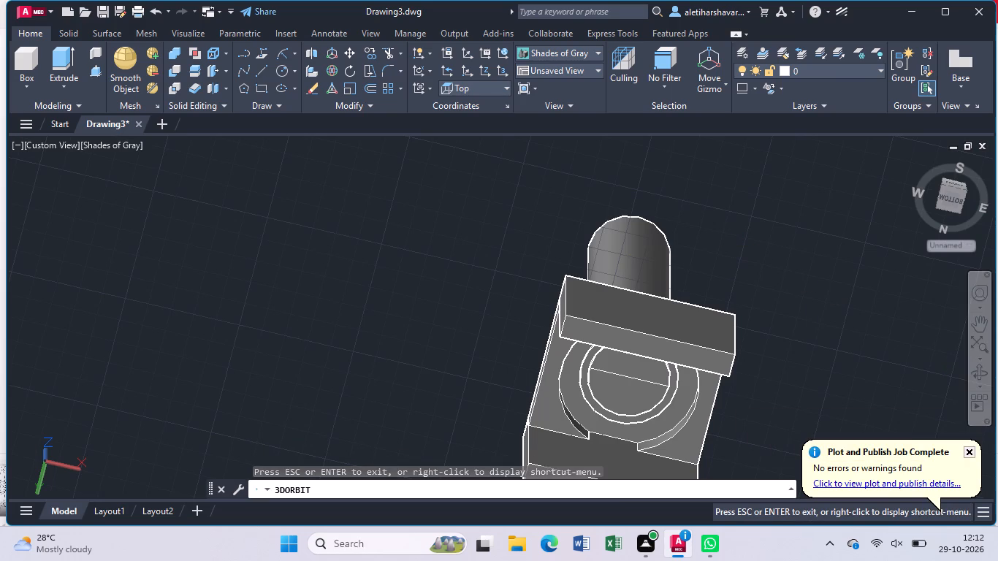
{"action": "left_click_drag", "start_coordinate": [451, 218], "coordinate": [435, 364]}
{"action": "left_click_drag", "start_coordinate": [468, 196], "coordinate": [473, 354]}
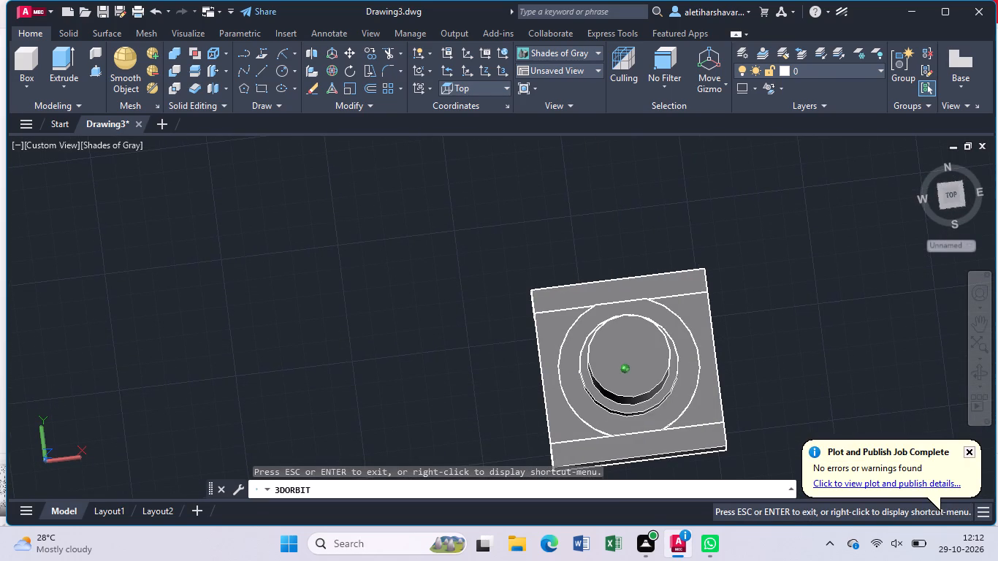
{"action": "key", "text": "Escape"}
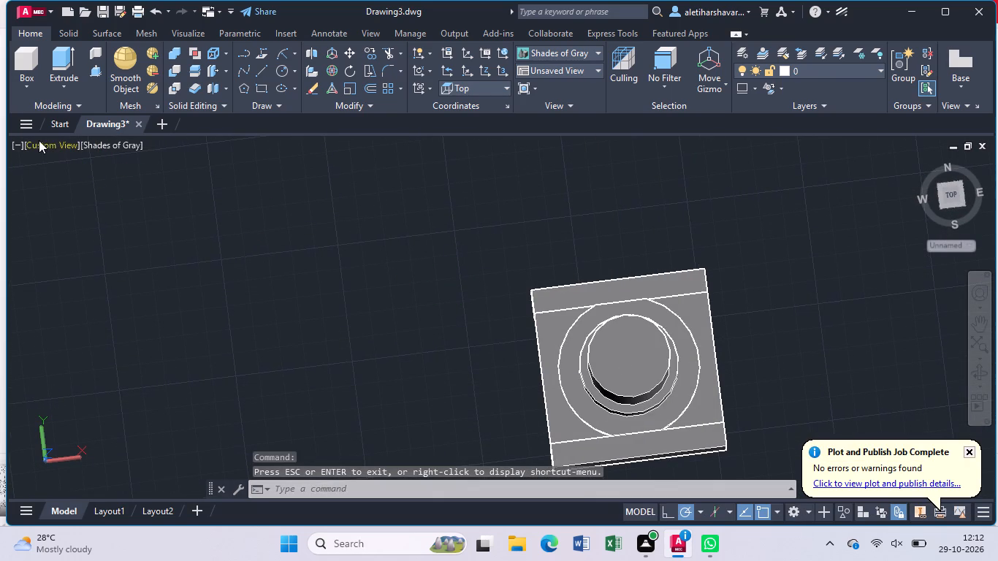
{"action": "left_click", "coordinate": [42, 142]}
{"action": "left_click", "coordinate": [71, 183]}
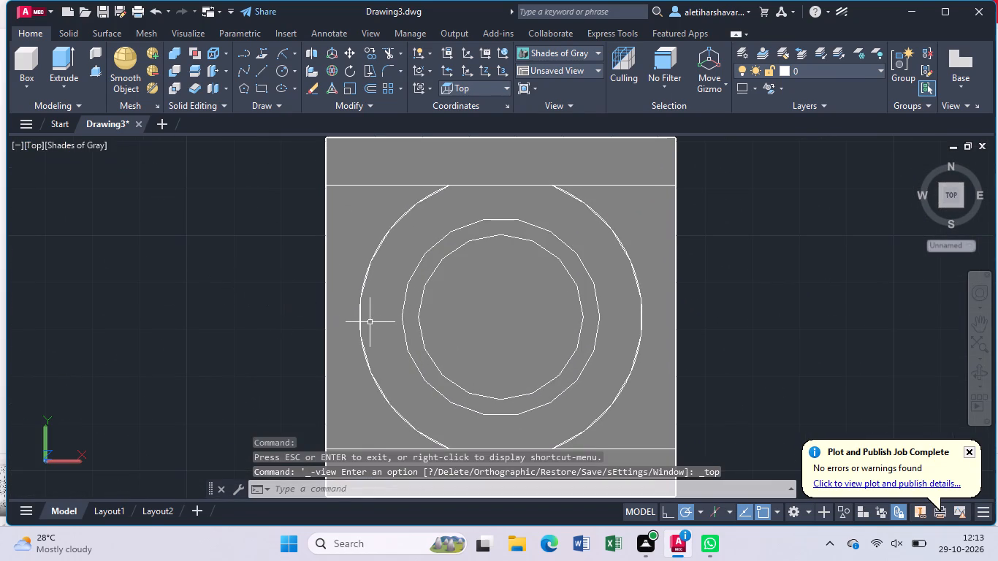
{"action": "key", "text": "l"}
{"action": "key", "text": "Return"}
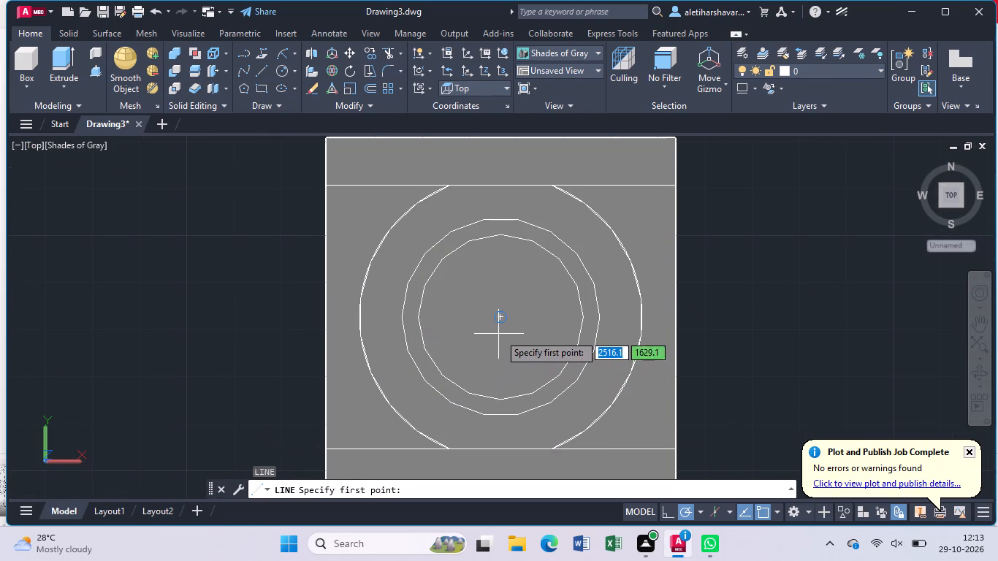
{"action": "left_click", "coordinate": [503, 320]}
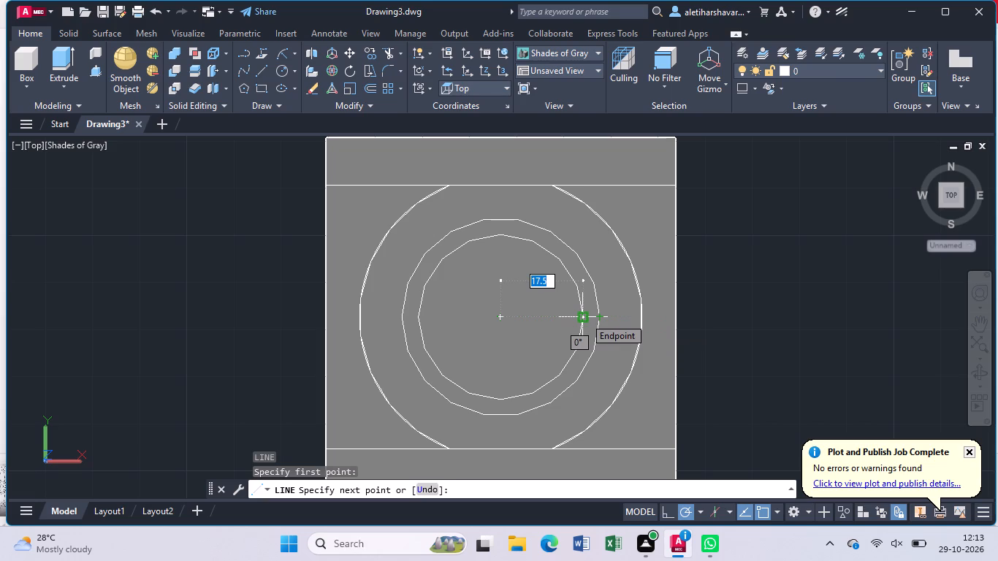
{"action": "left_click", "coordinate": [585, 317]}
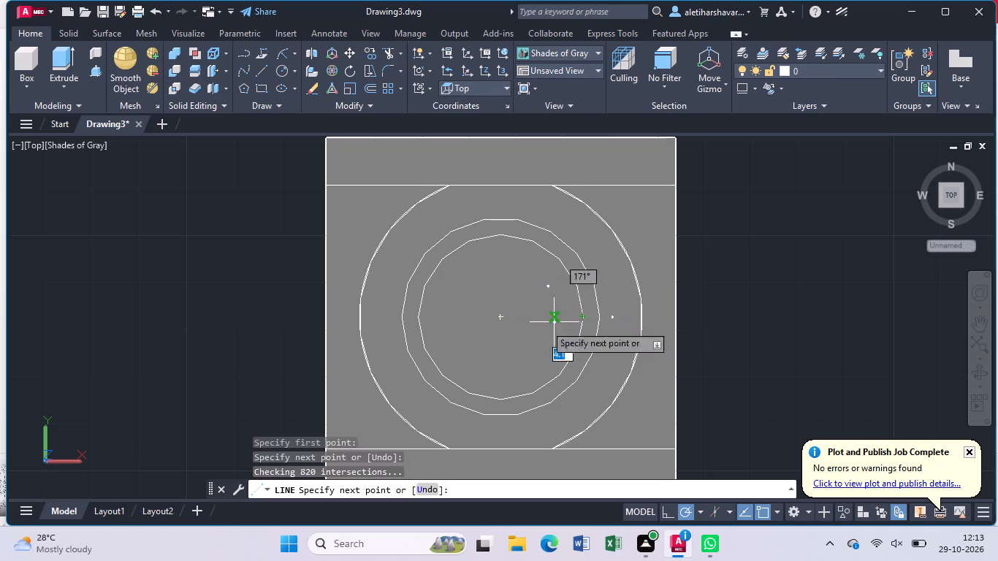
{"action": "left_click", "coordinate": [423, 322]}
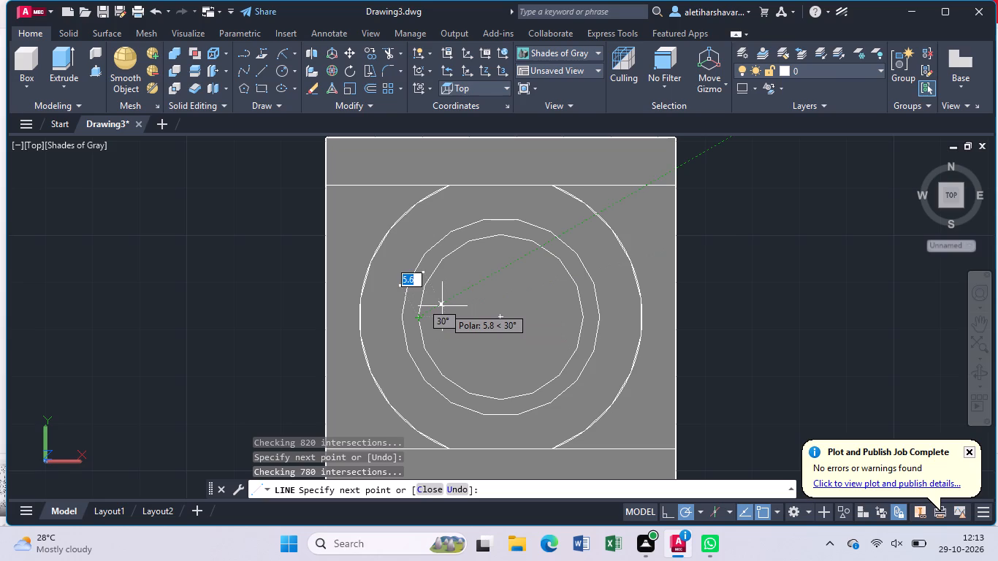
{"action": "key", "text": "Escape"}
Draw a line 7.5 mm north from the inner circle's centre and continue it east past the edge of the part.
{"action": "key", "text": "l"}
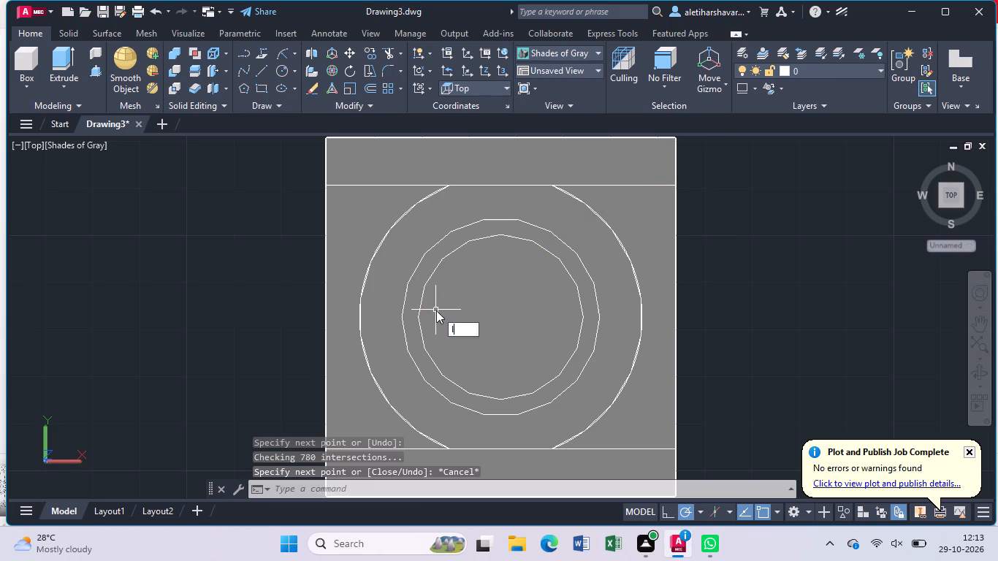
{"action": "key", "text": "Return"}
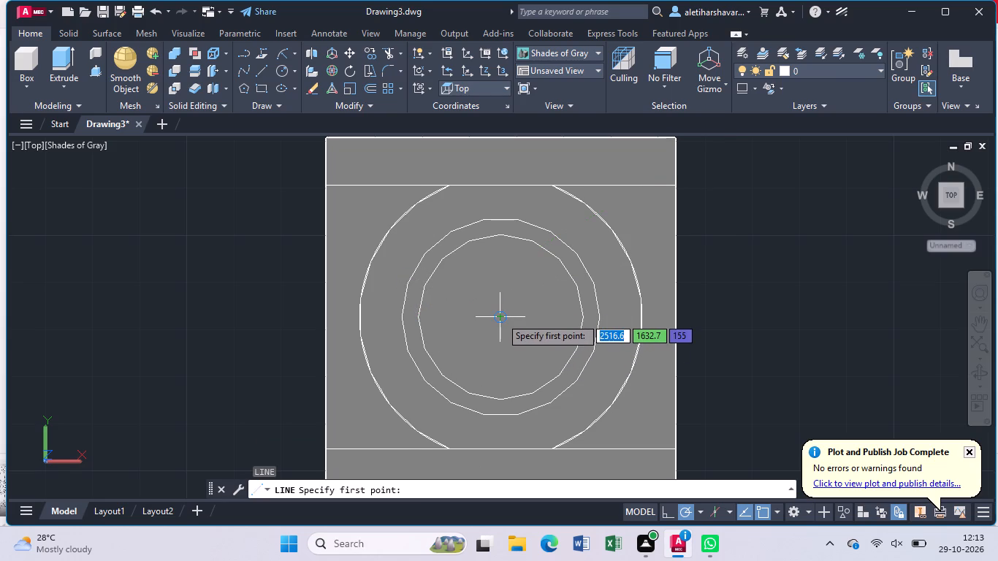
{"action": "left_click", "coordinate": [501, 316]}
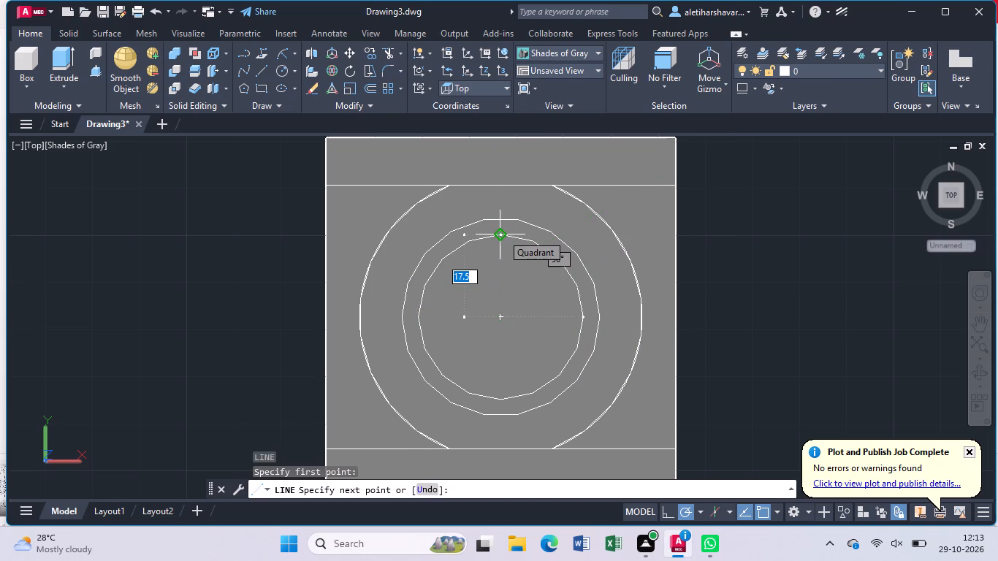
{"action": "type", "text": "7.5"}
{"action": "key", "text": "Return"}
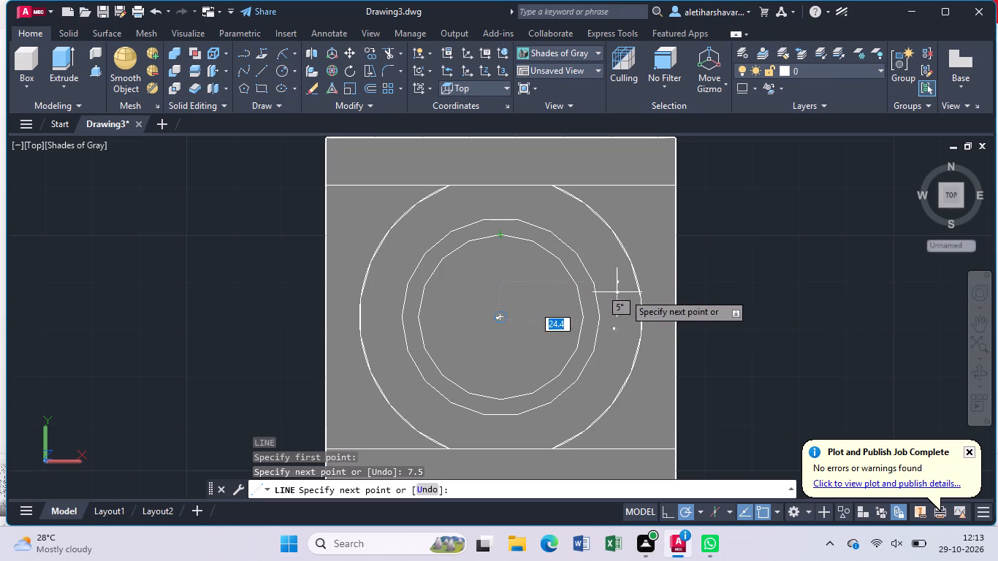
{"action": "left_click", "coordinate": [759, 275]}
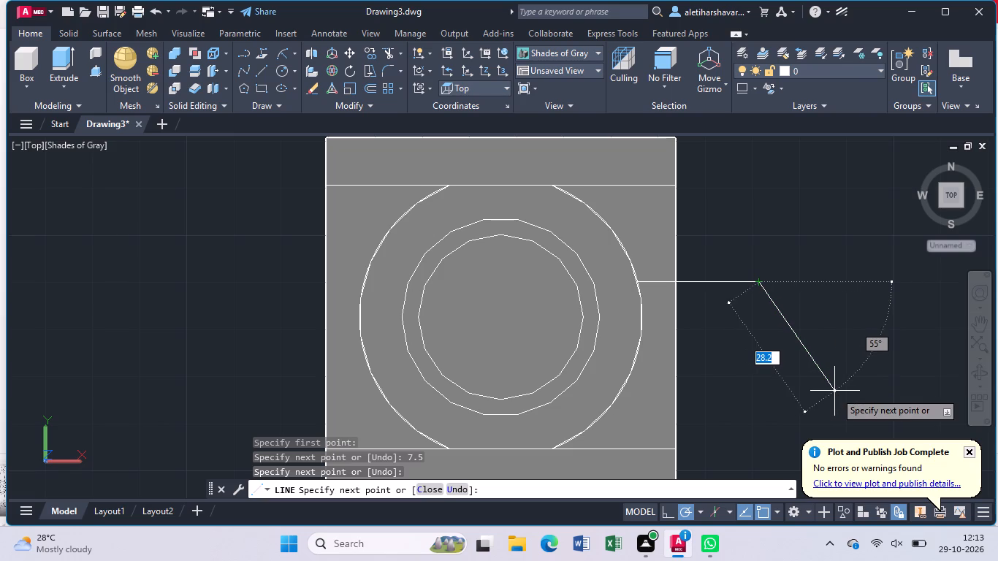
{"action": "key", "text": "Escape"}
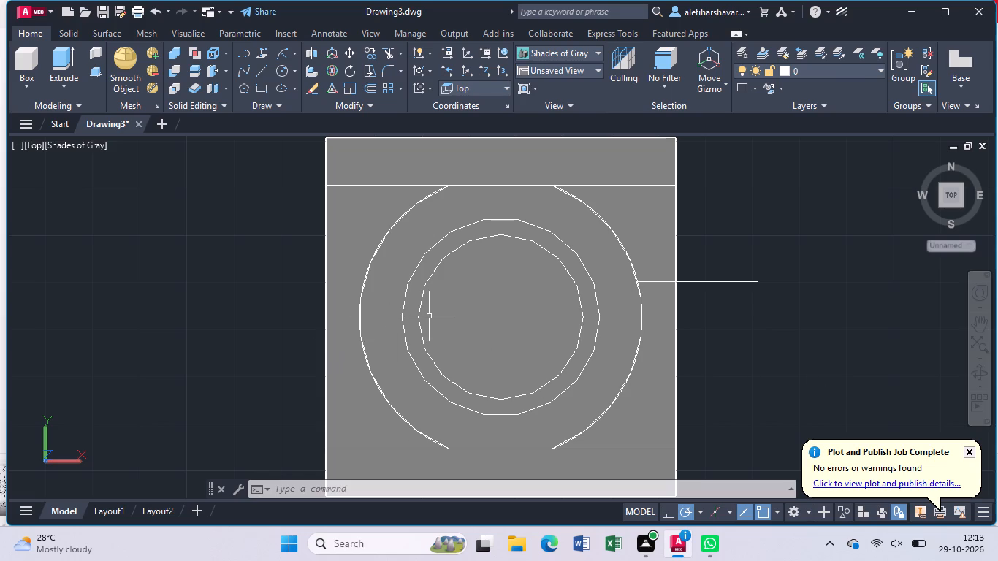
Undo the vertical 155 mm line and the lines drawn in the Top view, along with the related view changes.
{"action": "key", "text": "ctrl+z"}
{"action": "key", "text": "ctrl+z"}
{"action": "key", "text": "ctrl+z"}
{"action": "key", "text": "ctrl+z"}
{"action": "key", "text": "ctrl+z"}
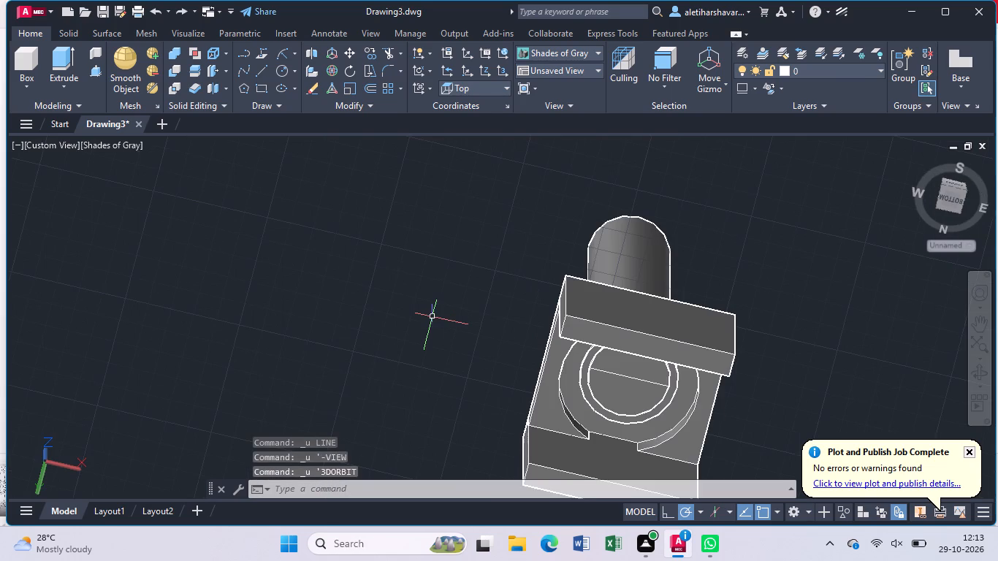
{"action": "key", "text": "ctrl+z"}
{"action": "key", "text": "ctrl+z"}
Set the visual style of the Top view to 2D Wireframe.
{"action": "scroll", "coordinate": [434, 317], "scroll_direction": "down", "scroll_amount": 1}
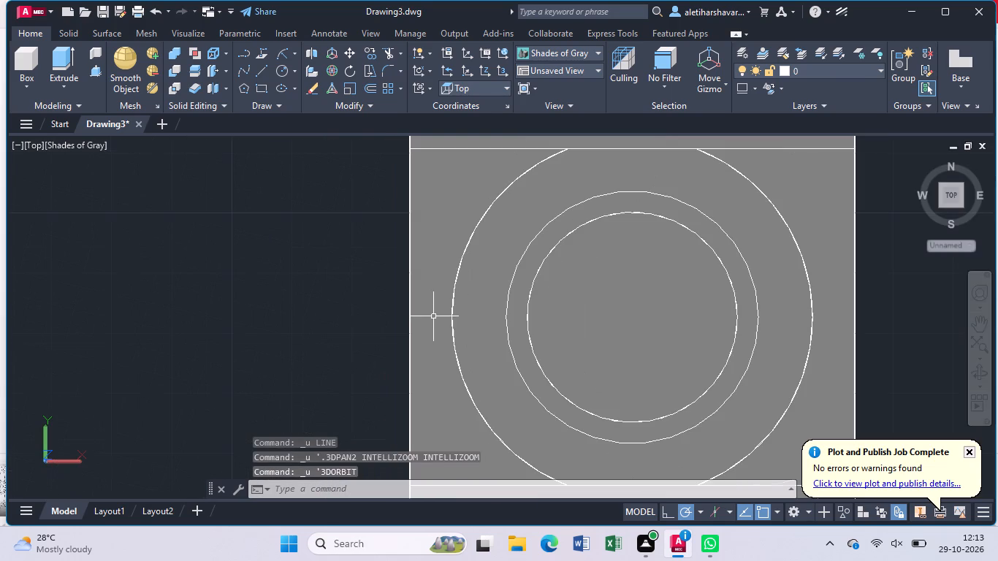
{"action": "scroll", "coordinate": [434, 317], "scroll_direction": "down", "scroll_amount": 2}
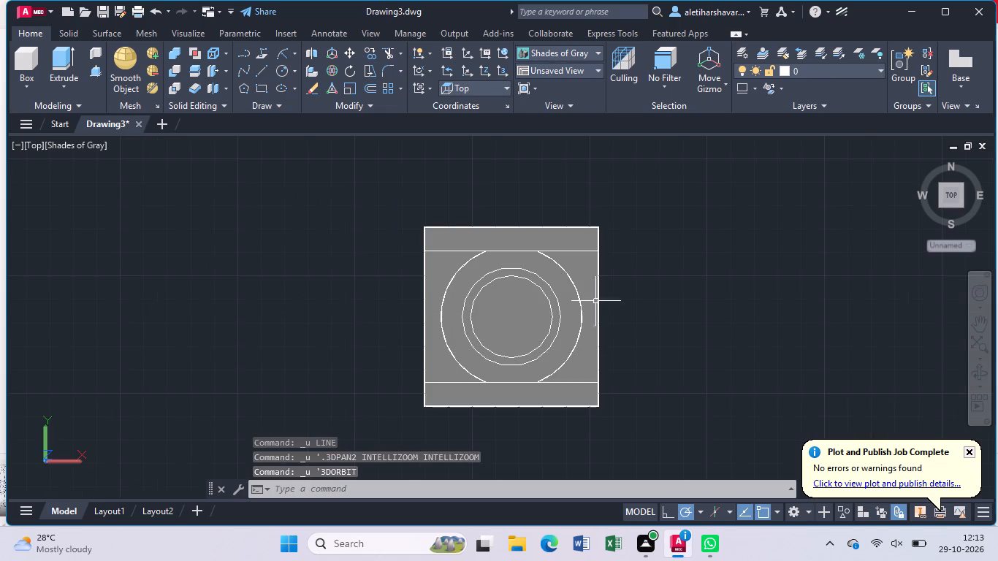
{"action": "middle_click_drag", "start_coordinate": [624, 317], "coordinate": [624, 384]}
{"action": "key", "text": "Escape"}
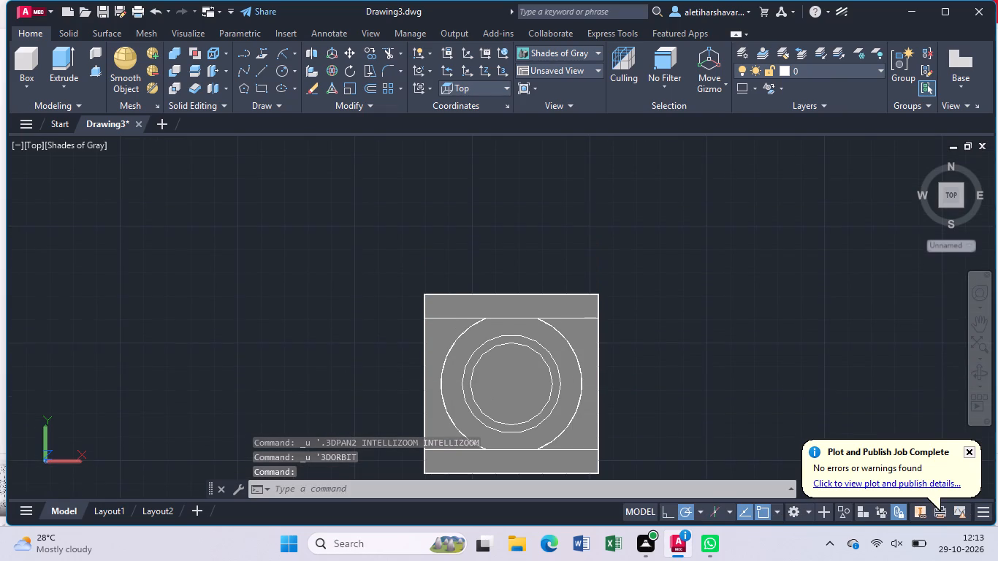
{"action": "left_click", "coordinate": [32, 145]}
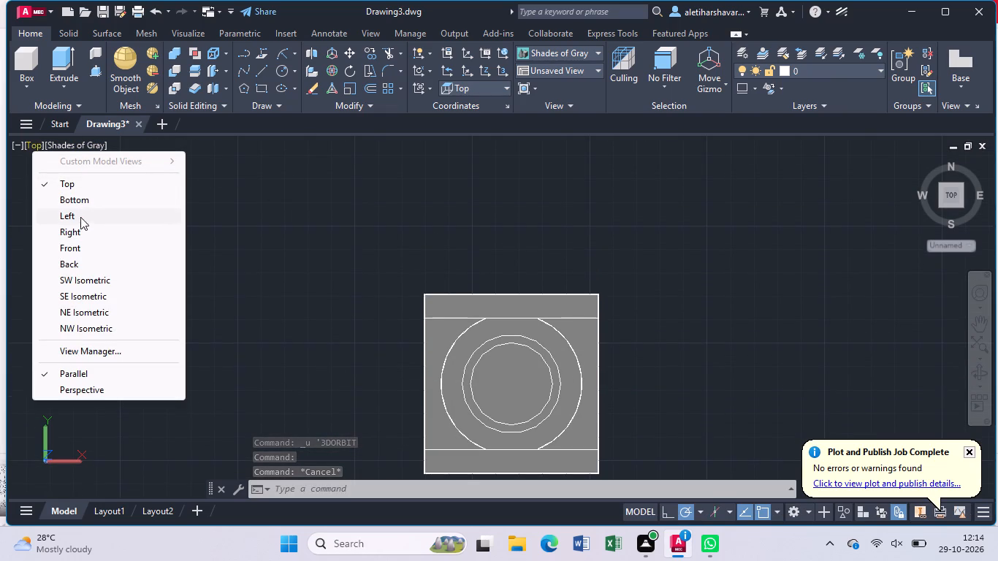
{"action": "left_click", "coordinate": [95, 142]}
{"action": "left_click", "coordinate": [95, 142]}
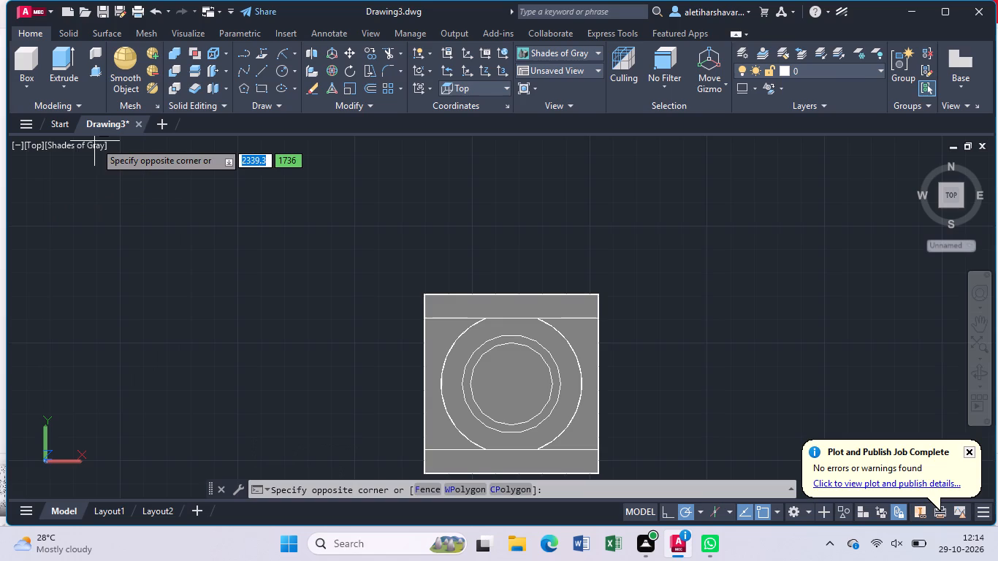
{"action": "left_click", "coordinate": [94, 147]}
{"action": "left_click", "coordinate": [94, 147]}
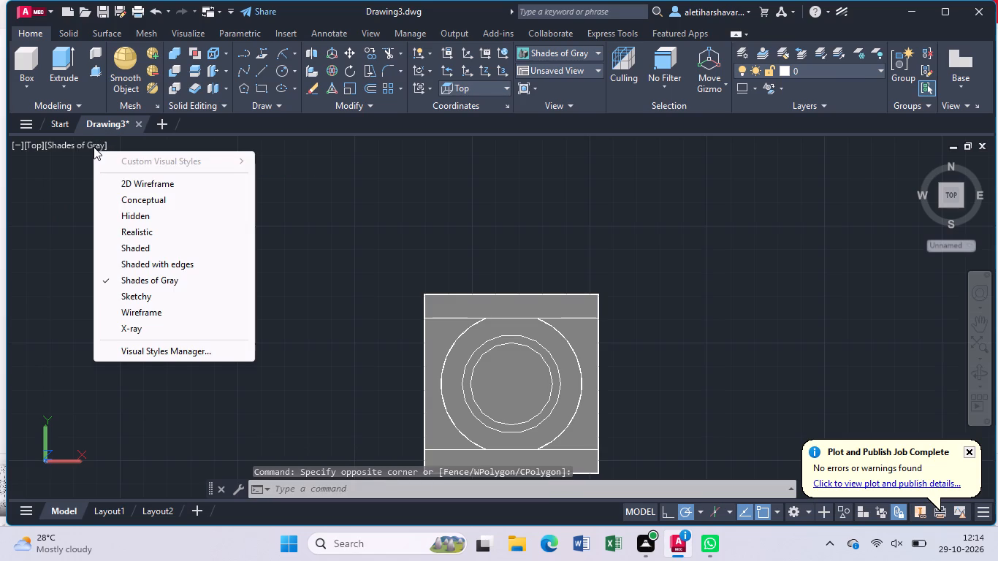
{"action": "left_click", "coordinate": [153, 183]}
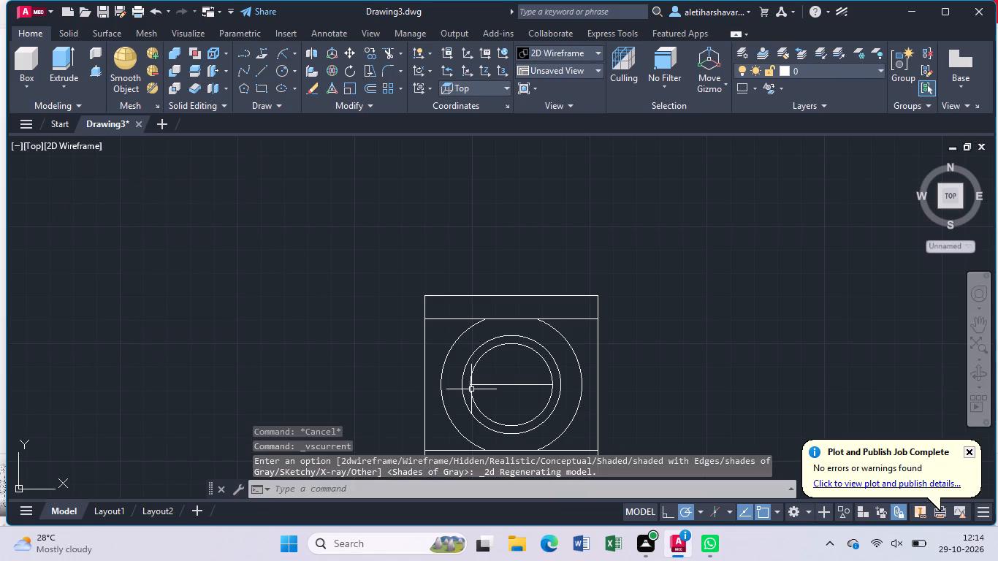
Orbit the wireframe model to an angled view showing the full height of the central cylinder.
{"action": "left_click", "coordinate": [984, 373]}
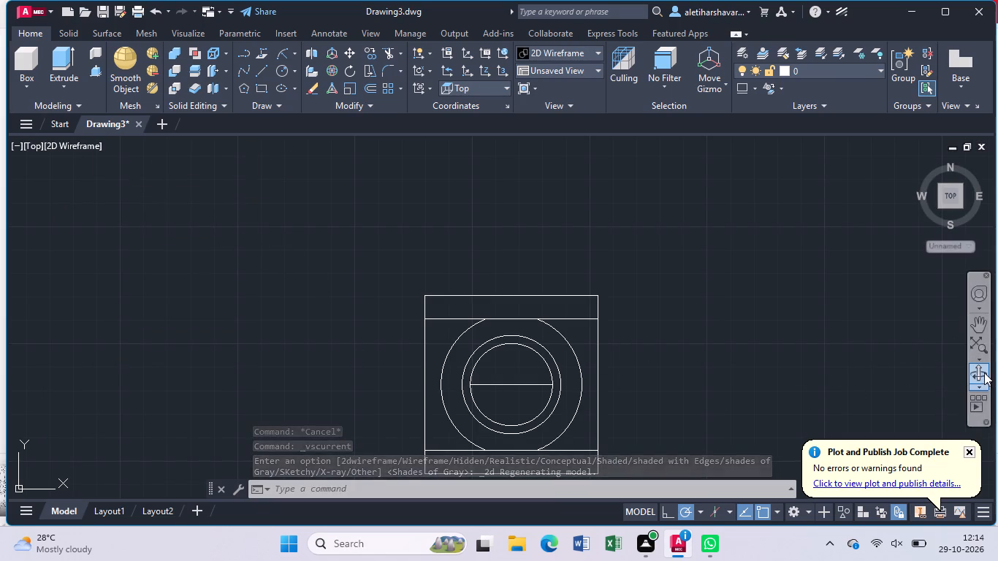
{"action": "left_click_drag", "start_coordinate": [742, 309], "coordinate": [679, 379]}
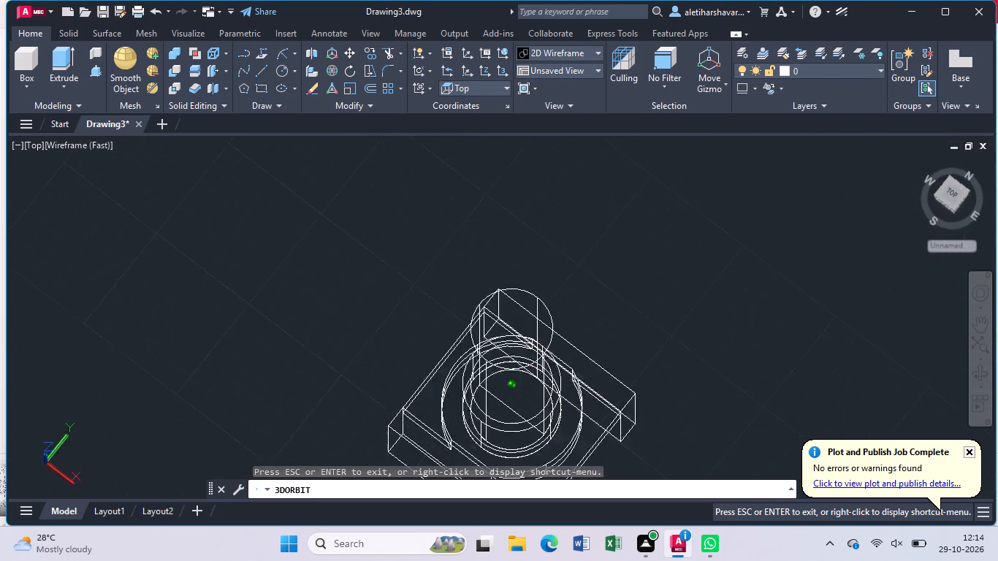
{"action": "left_click_drag", "start_coordinate": [679, 379], "coordinate": [538, 331]}
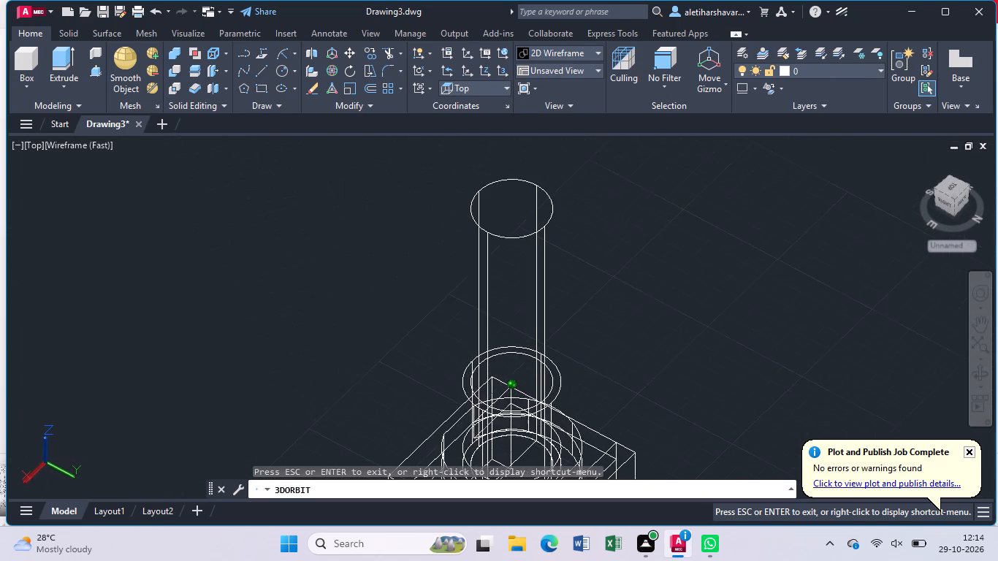
{"action": "left_click_drag", "start_coordinate": [538, 331], "coordinate": [554, 337]}
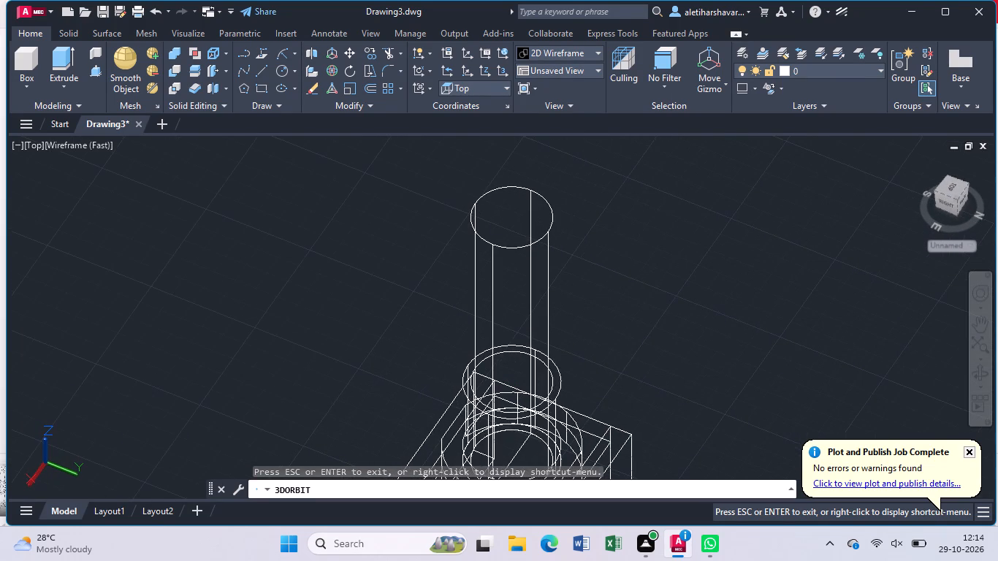
{"action": "key", "text": "Escape"}
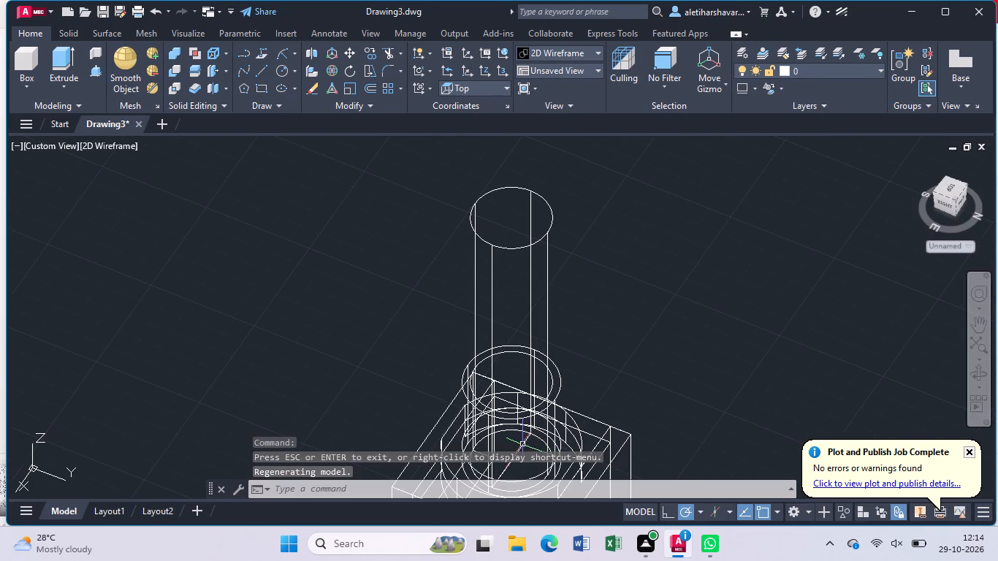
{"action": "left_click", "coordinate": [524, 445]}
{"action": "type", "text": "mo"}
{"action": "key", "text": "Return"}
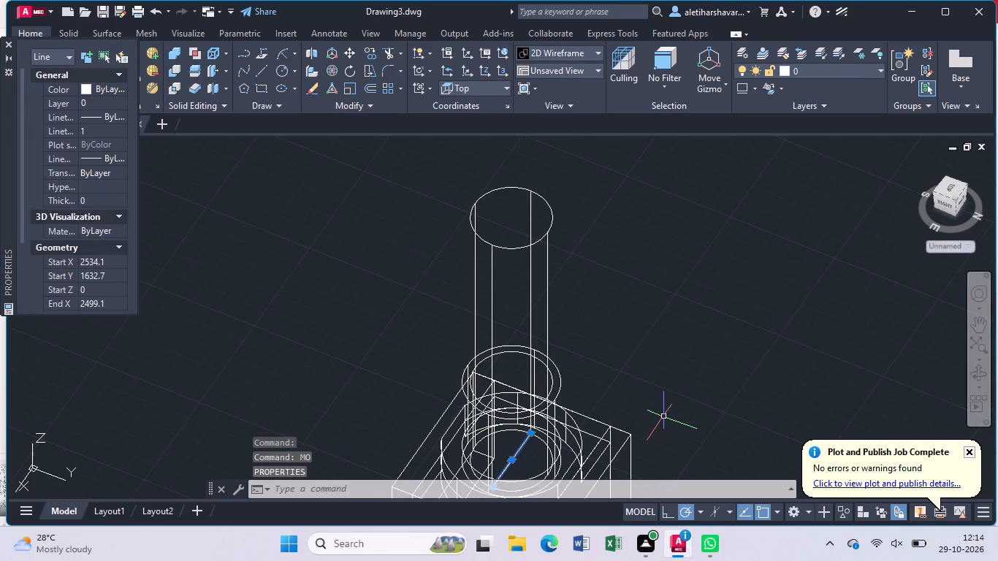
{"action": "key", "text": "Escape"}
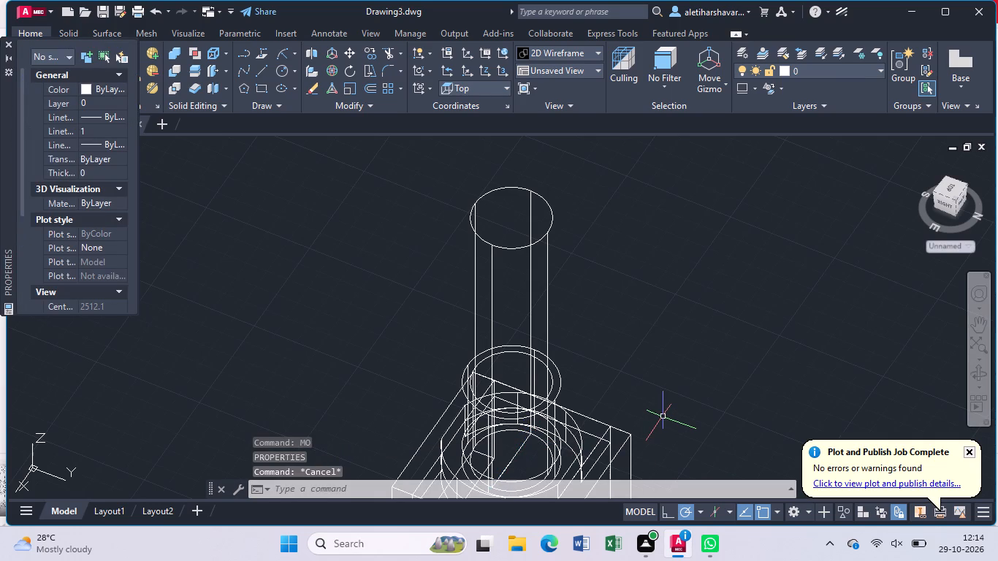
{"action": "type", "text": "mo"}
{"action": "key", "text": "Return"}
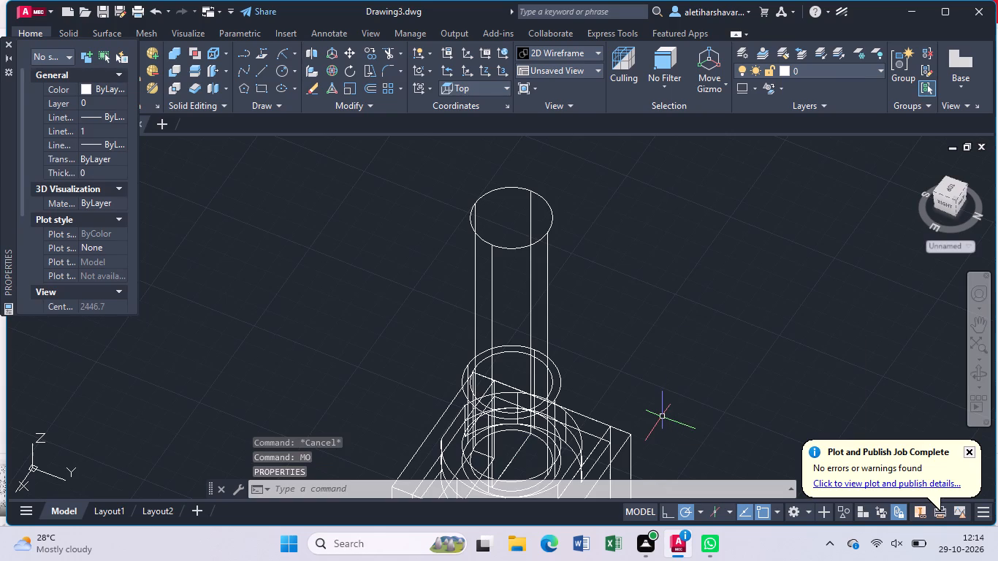
Move the diameter line at the cylinder's base straight up onto the circle at the cylinder's top, using its endpoint as base point.
{"action": "left_click", "coordinate": [517, 453]}
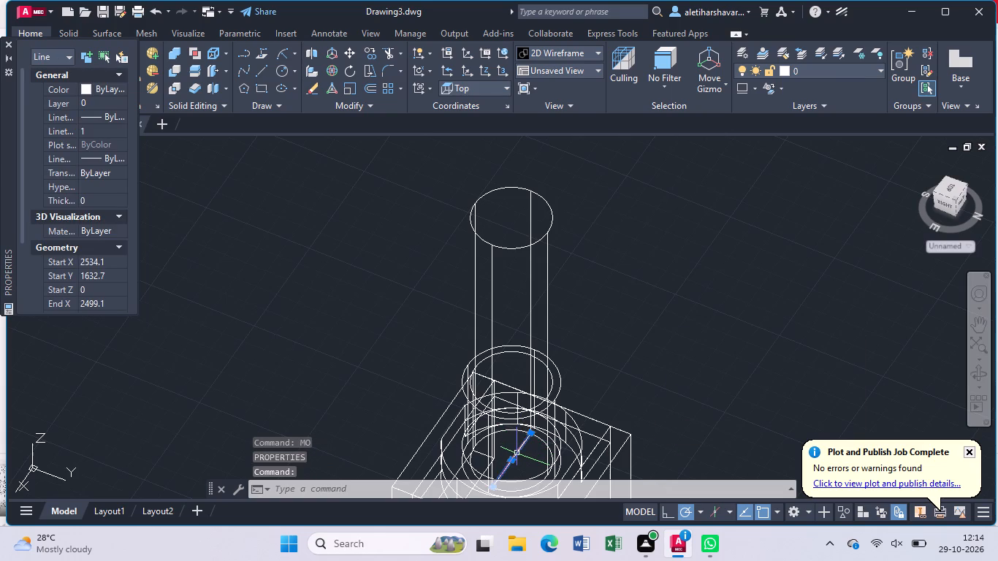
{"action": "key", "text": "Return"}
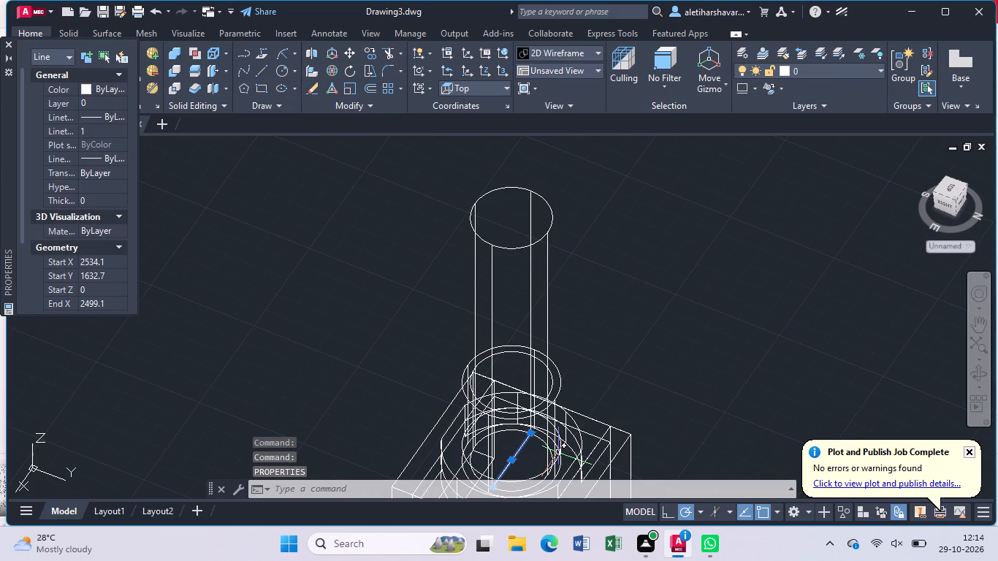
{"action": "type", "text": "mo"}
{"action": "left_click", "coordinate": [606, 393]}
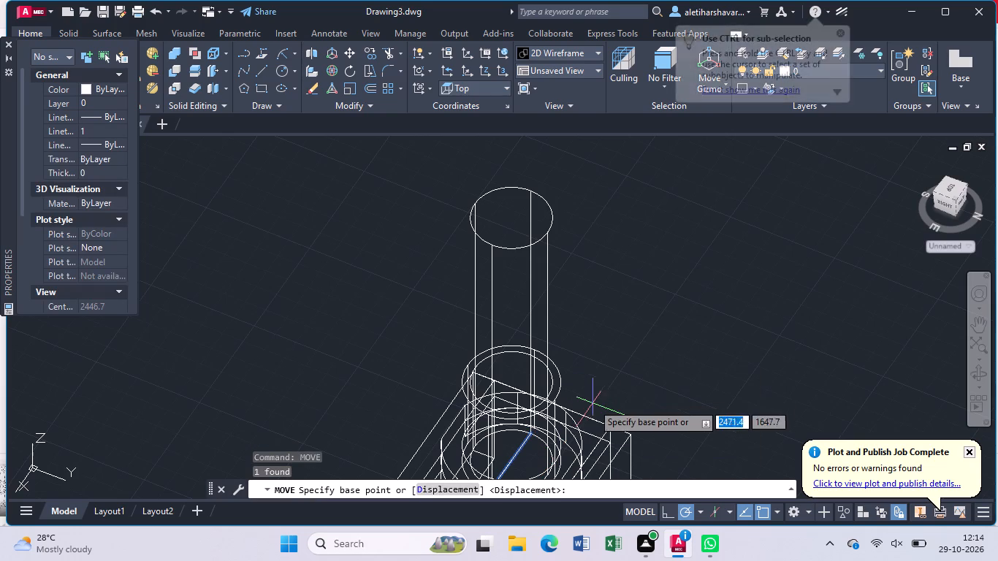
{"action": "left_click", "coordinate": [532, 435]}
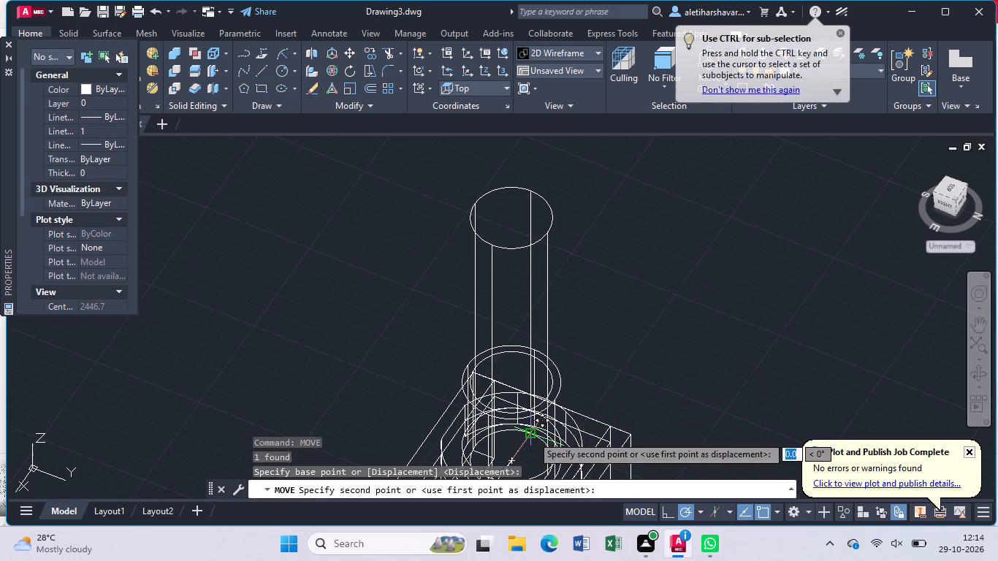
{"action": "left_click", "coordinate": [531, 194]}
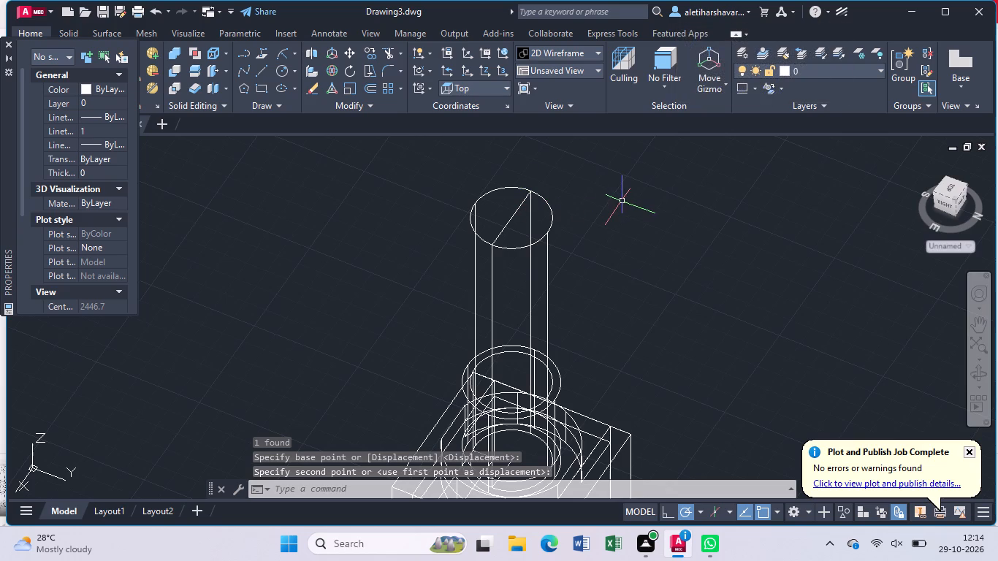
Draw a line 7.5 mm along Y from the top circle's centre, continuing parallel to the diameter line past both sides of the circle.
{"action": "key", "text": "l"}
{"action": "key", "text": "Return"}
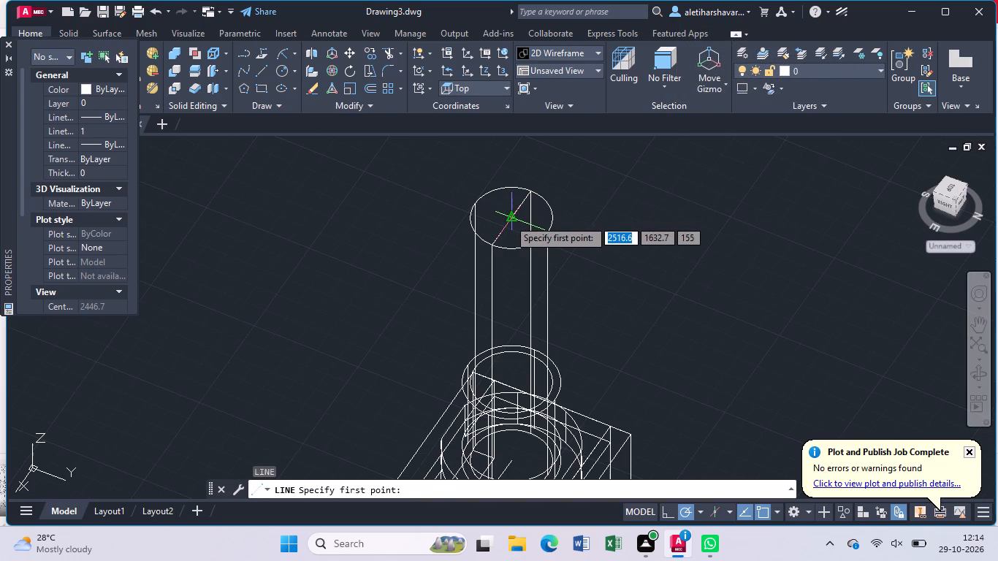
{"action": "left_click", "coordinate": [508, 219]}
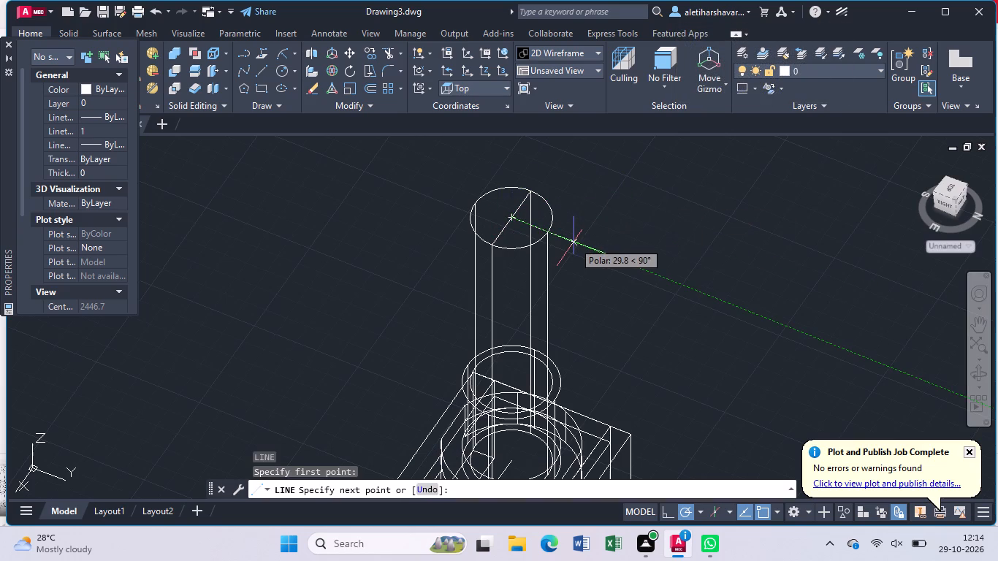
{"action": "key", "text": "7"}
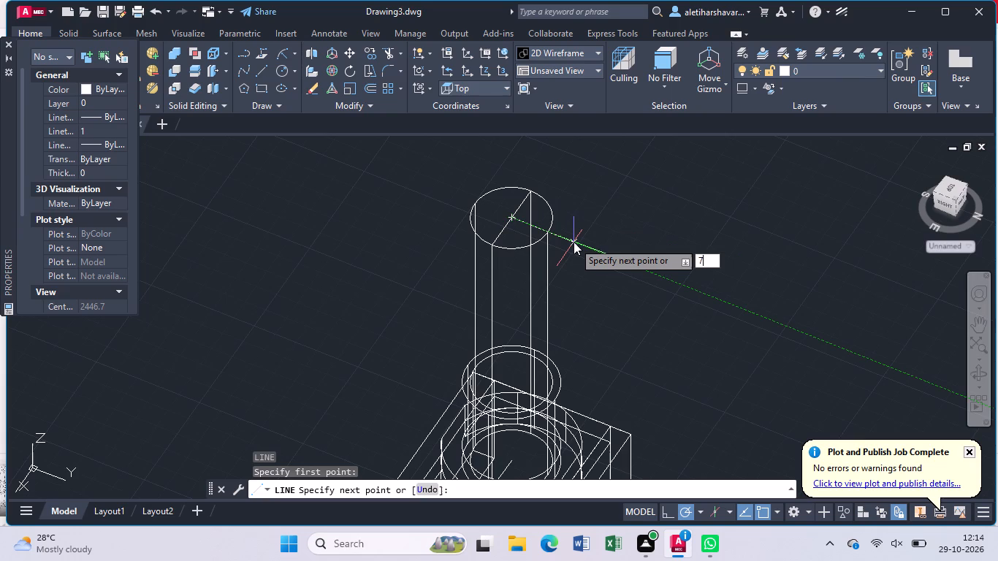
{"action": "key", "text": "period"}
{"action": "key", "text": "5"}
{"action": "key", "text": "Return"}
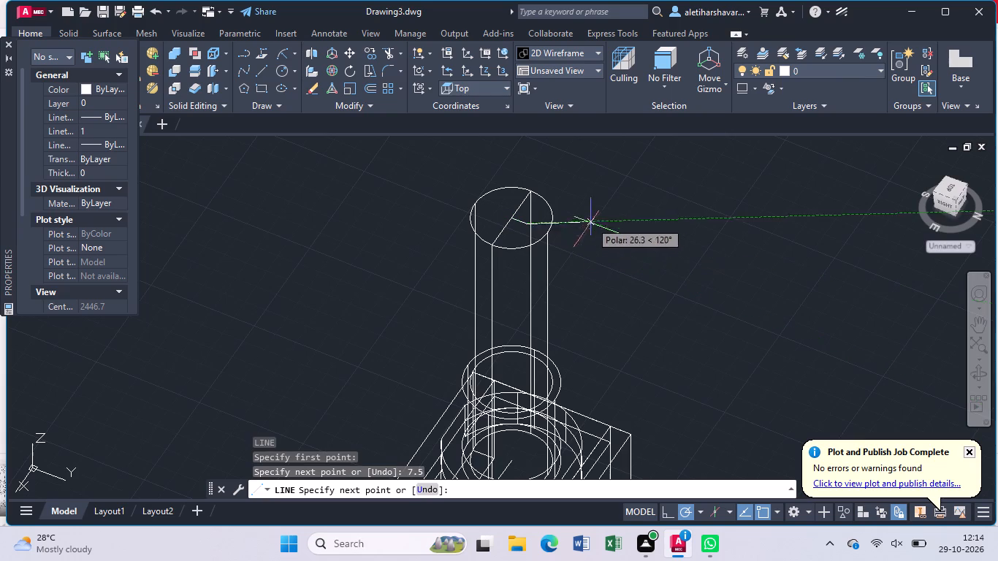
{"action": "left_click", "coordinate": [557, 185]}
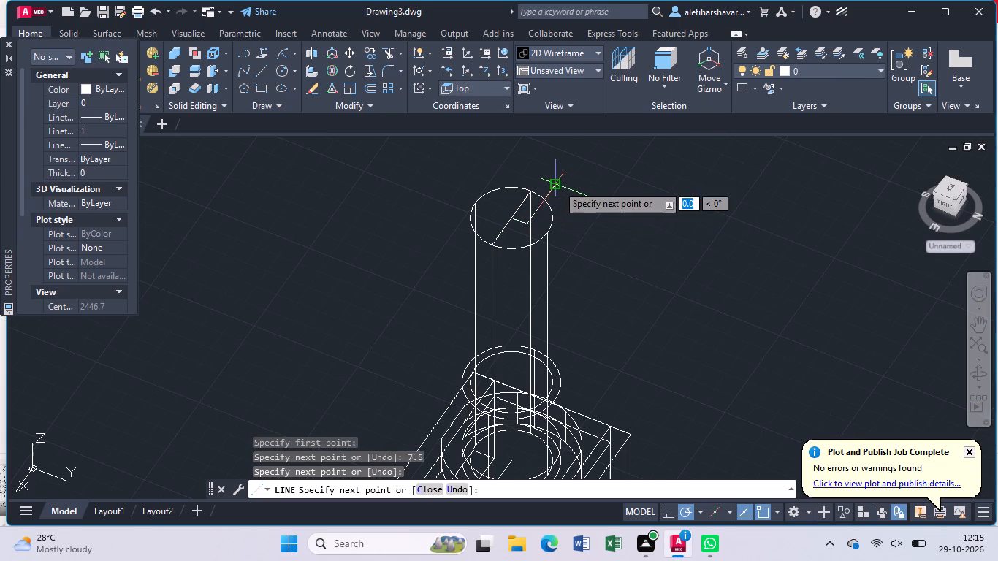
{"action": "left_click", "coordinate": [489, 273]}
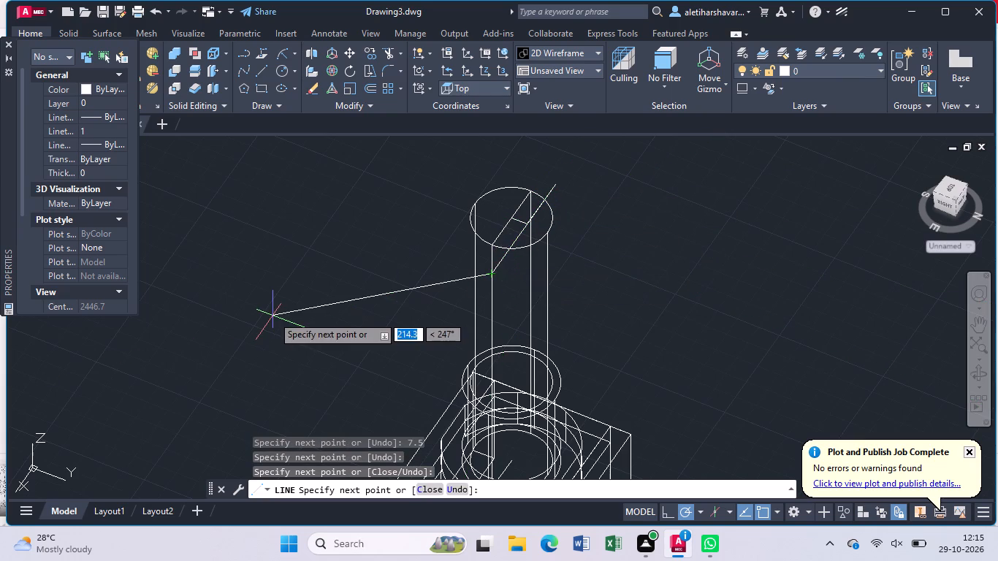
{"action": "key", "text": "Escape"}
Trim the parallel line's ends outside the top circle and remove the diameter line and the 7.5 mm connecting line.
{"action": "type", "text": "tr"}
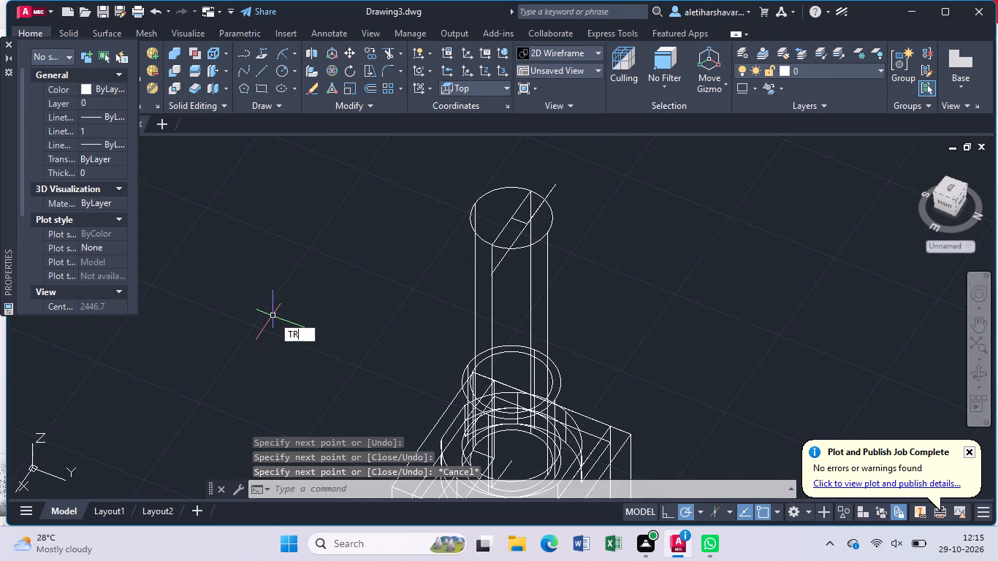
{"action": "key", "text": "Return"}
{"action": "left_click", "coordinate": [501, 262]}
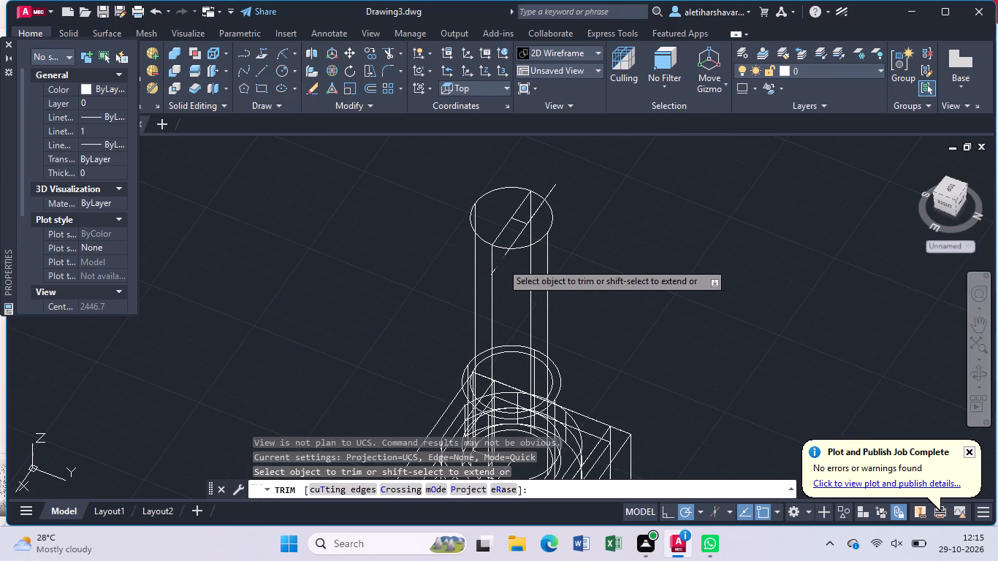
{"action": "left_click", "coordinate": [495, 271]}
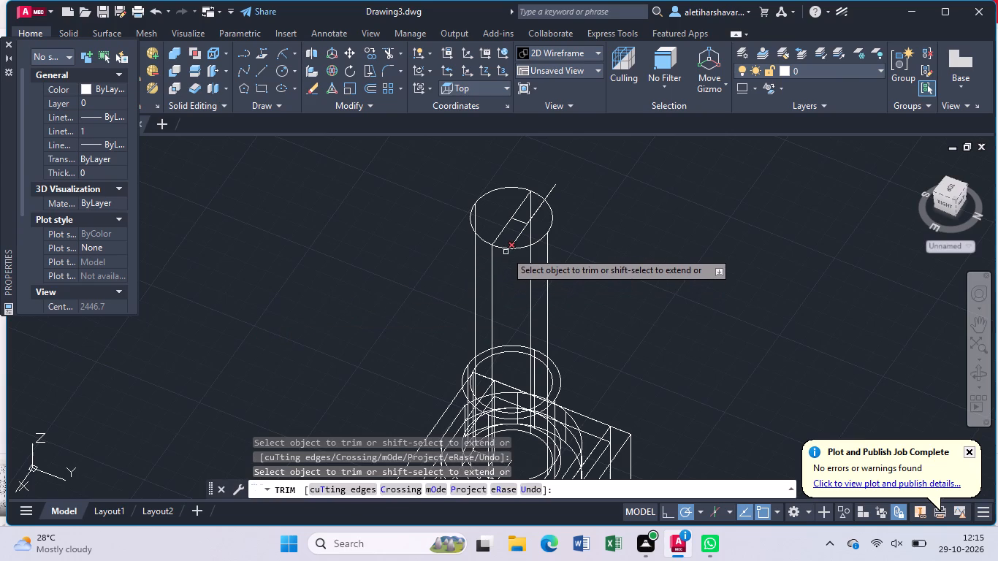
{"action": "left_click", "coordinate": [506, 251]}
{"action": "left_click", "coordinate": [552, 188]}
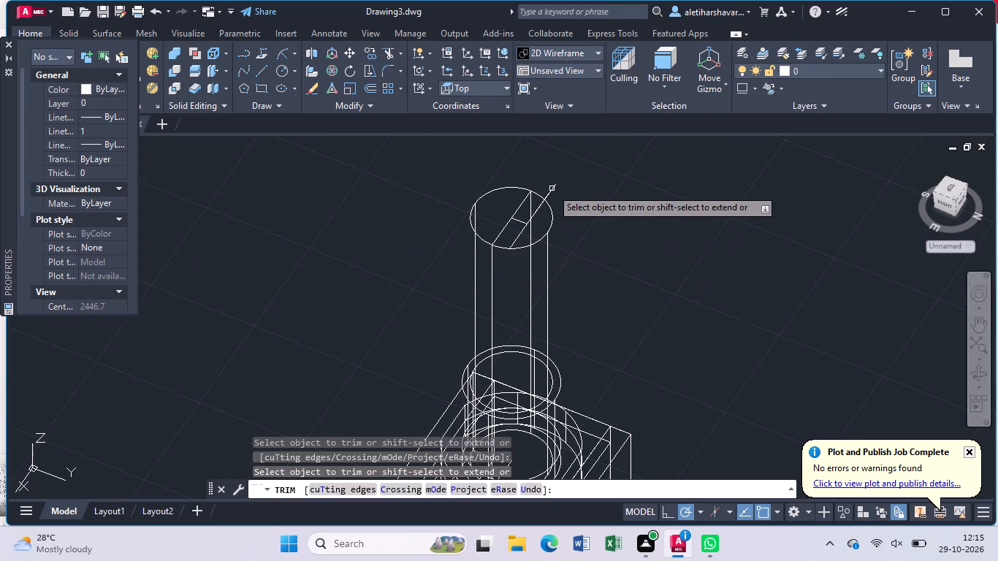
{"action": "left_click", "coordinate": [551, 195]}
{"action": "left_click", "coordinate": [548, 195]}
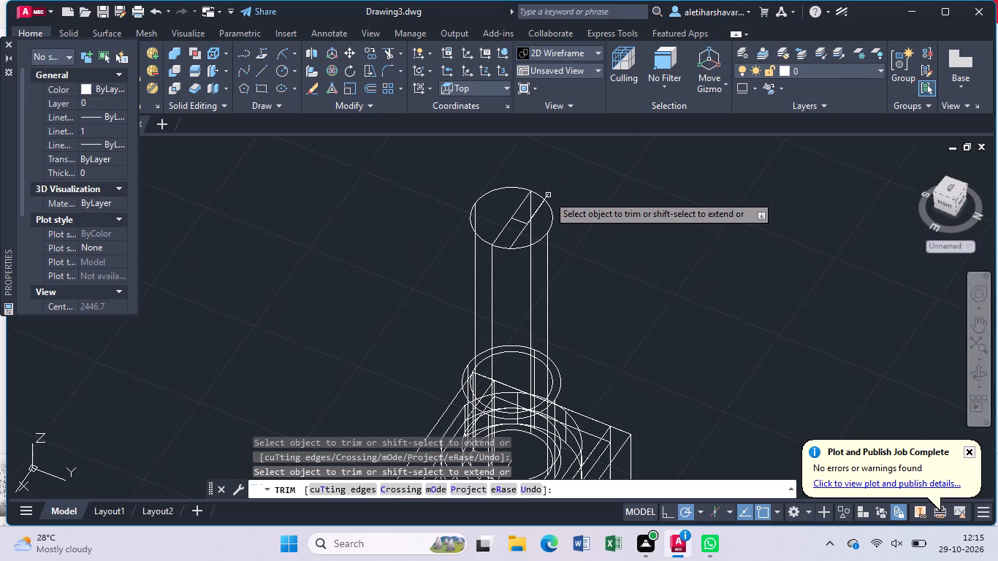
{"action": "left_click", "coordinate": [548, 195]}
{"action": "left_click", "coordinate": [548, 195]}
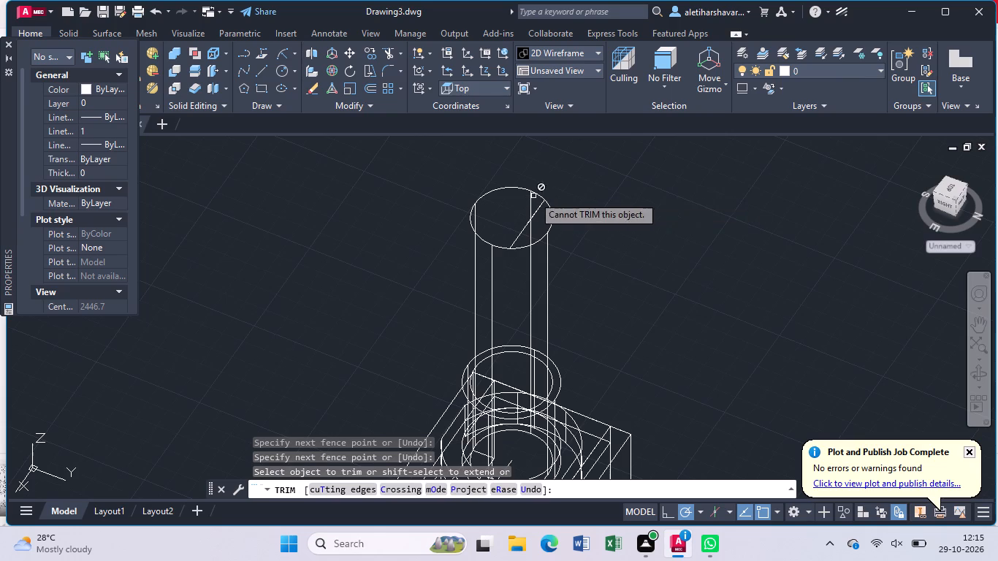
{"action": "scroll", "coordinate": [523, 220], "scroll_direction": "up", "scroll_amount": 2}
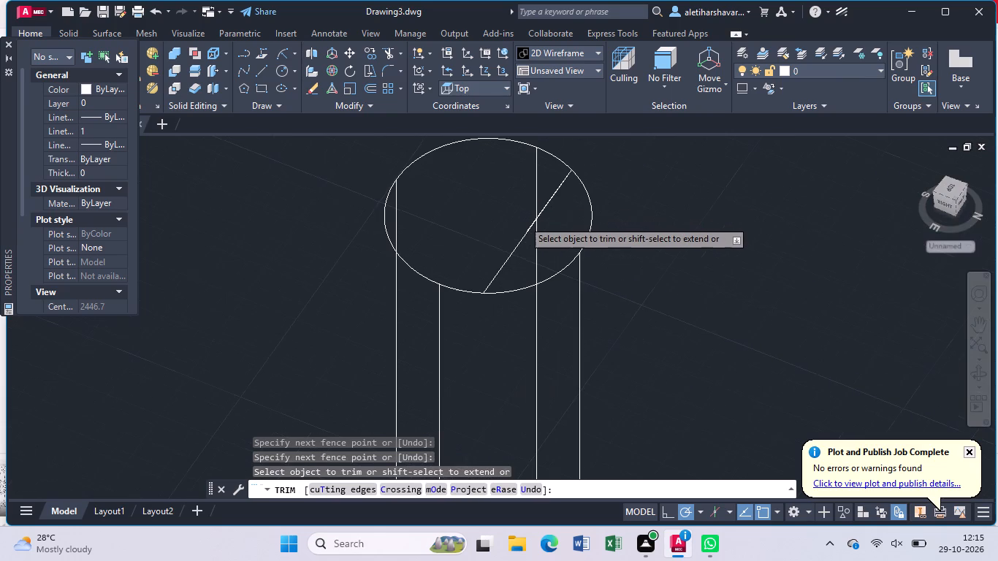
{"action": "scroll", "coordinate": [515, 232], "scroll_direction": "down", "scroll_amount": 1}
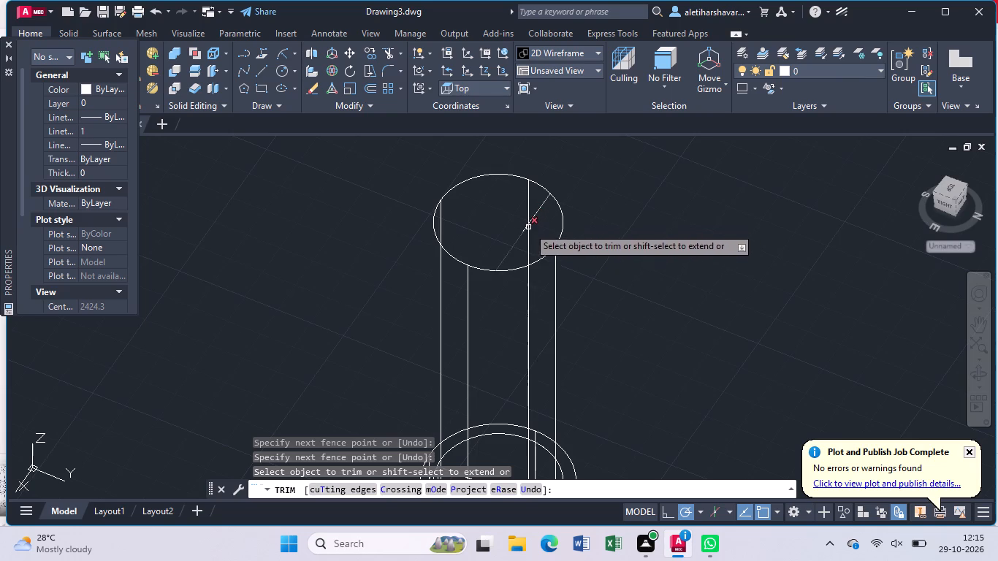
{"action": "key", "text": "Escape"}
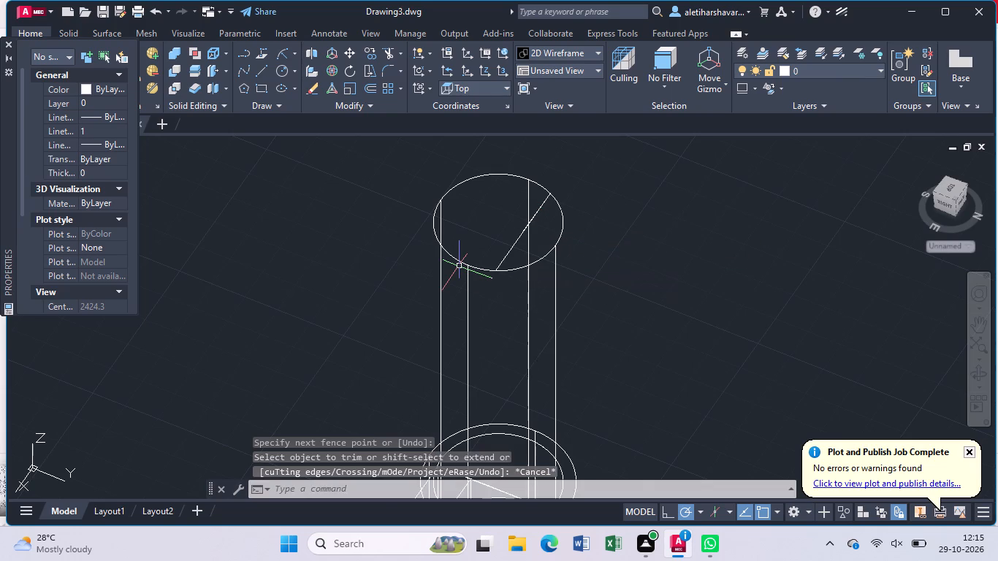
{"action": "key", "text": "Escape"}
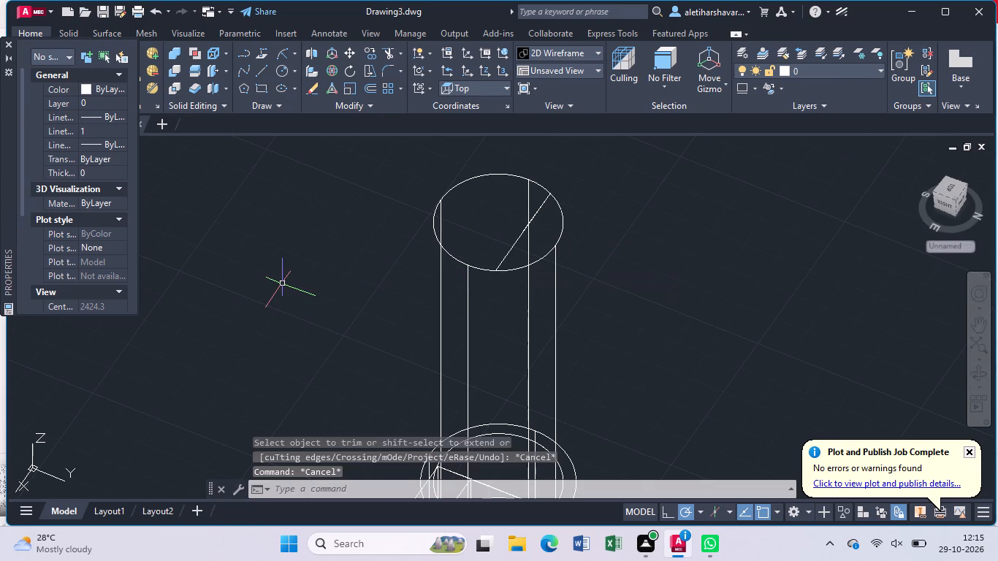
Presspull the smaller circle segment beyond the chord on the cylinder's top down 64 mm to cut the flat.
{"action": "left_click", "coordinate": [7, 42]}
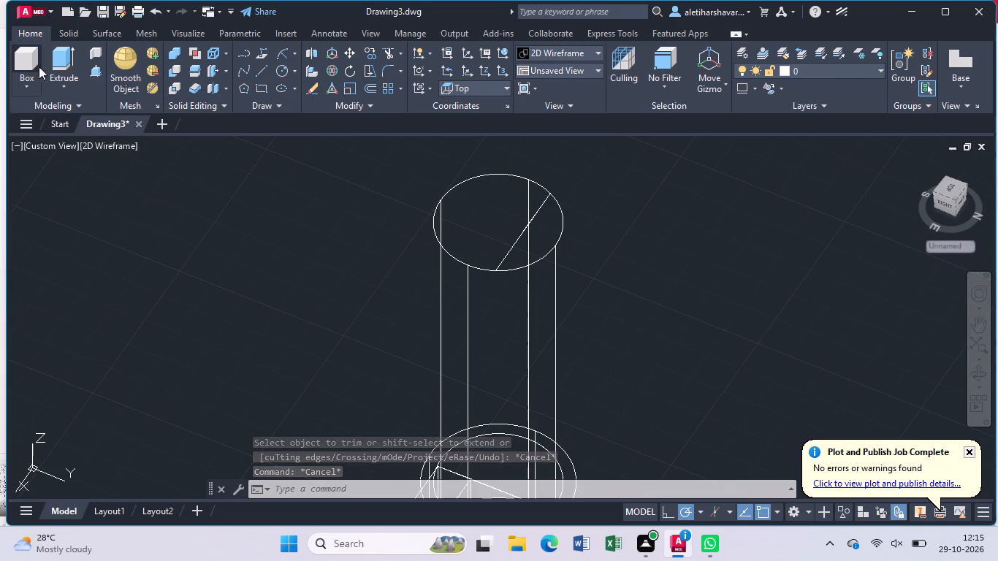
{"action": "left_click", "coordinate": [96, 69]}
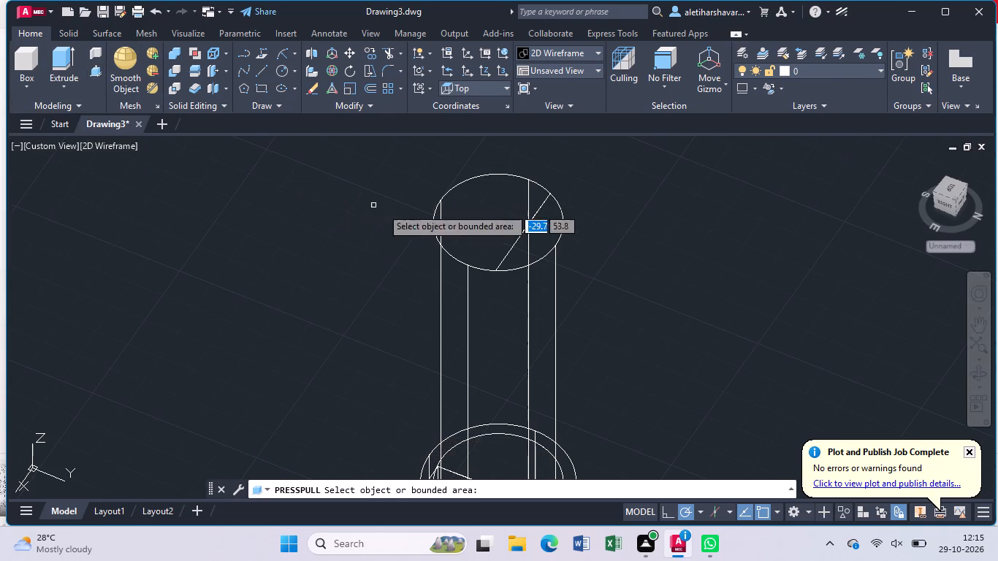
{"action": "left_click", "coordinate": [522, 248]}
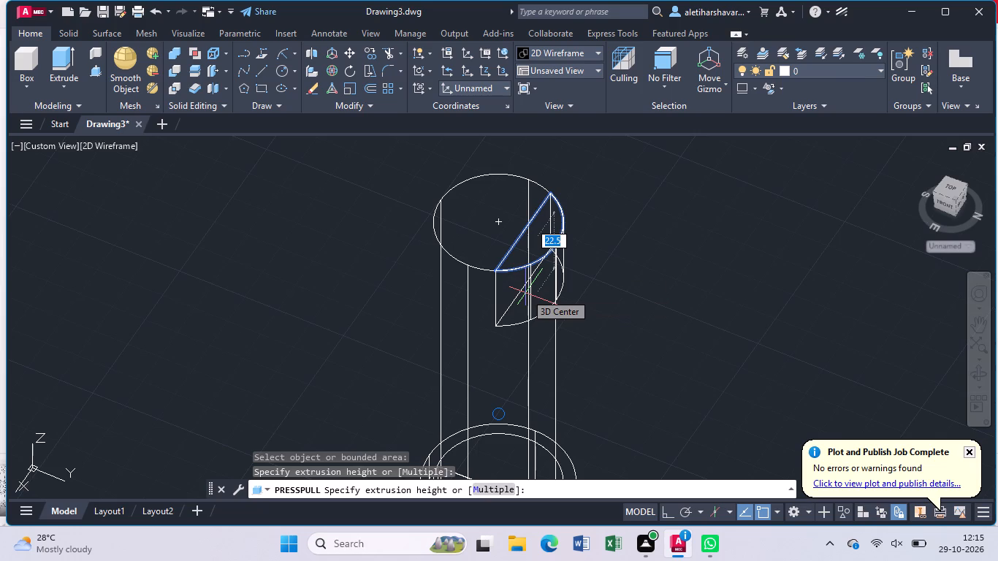
{"action": "type", "text": "64"}
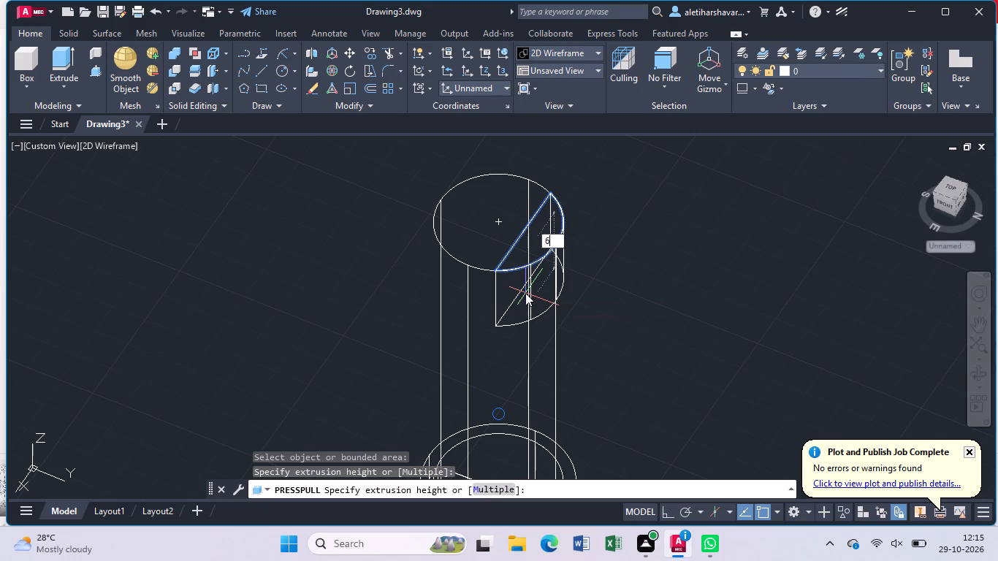
{"action": "key", "text": "Return"}
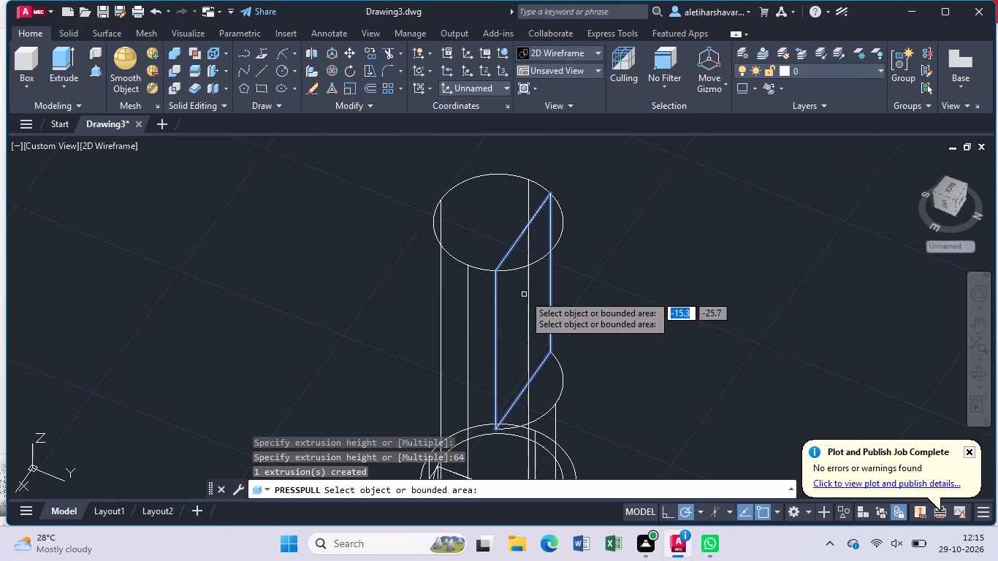
{"action": "key", "text": "Escape"}
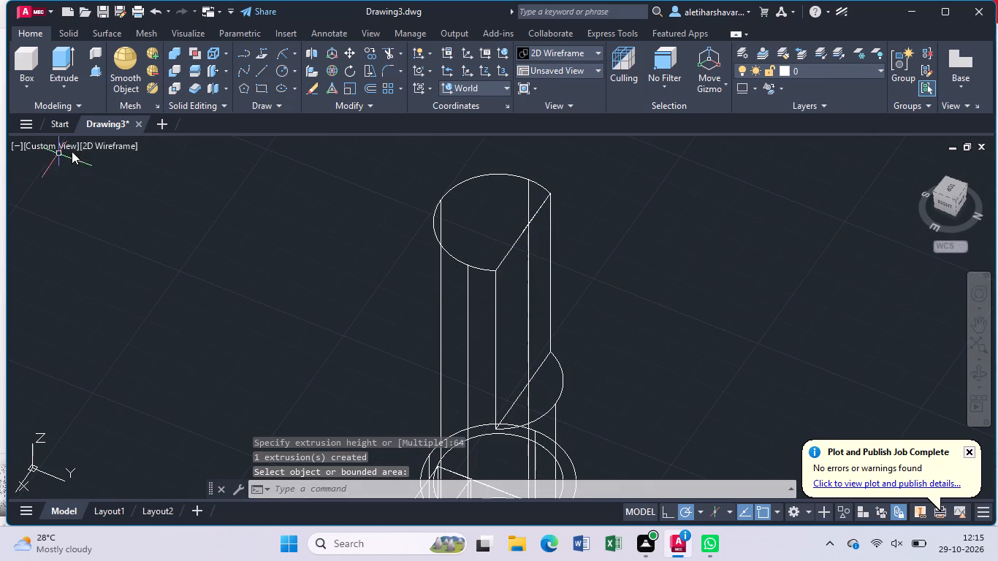
Change the visual style from 2D Wireframe to Shades of Gray.
{"action": "left_click", "coordinate": [98, 145]}
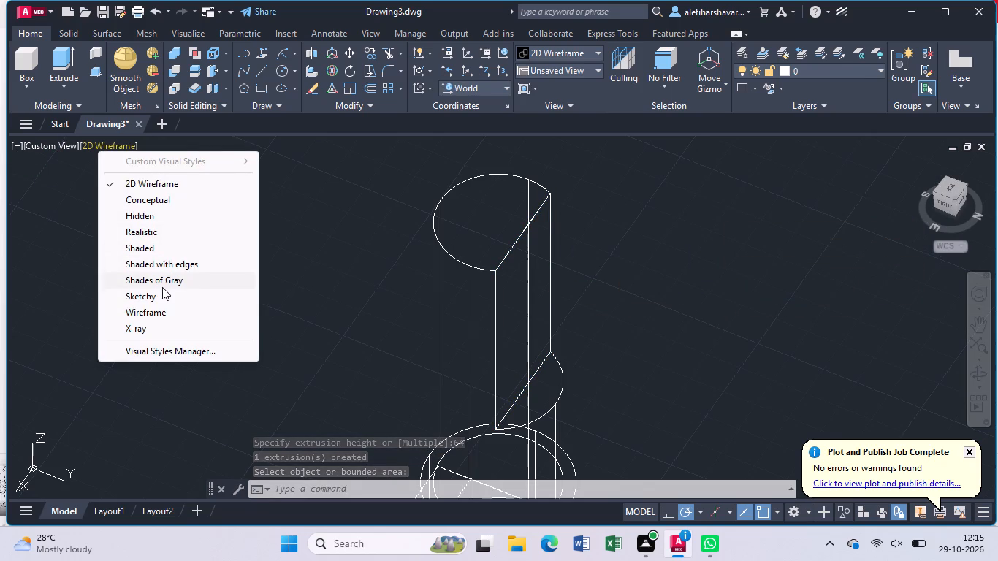
{"action": "left_click", "coordinate": [168, 280]}
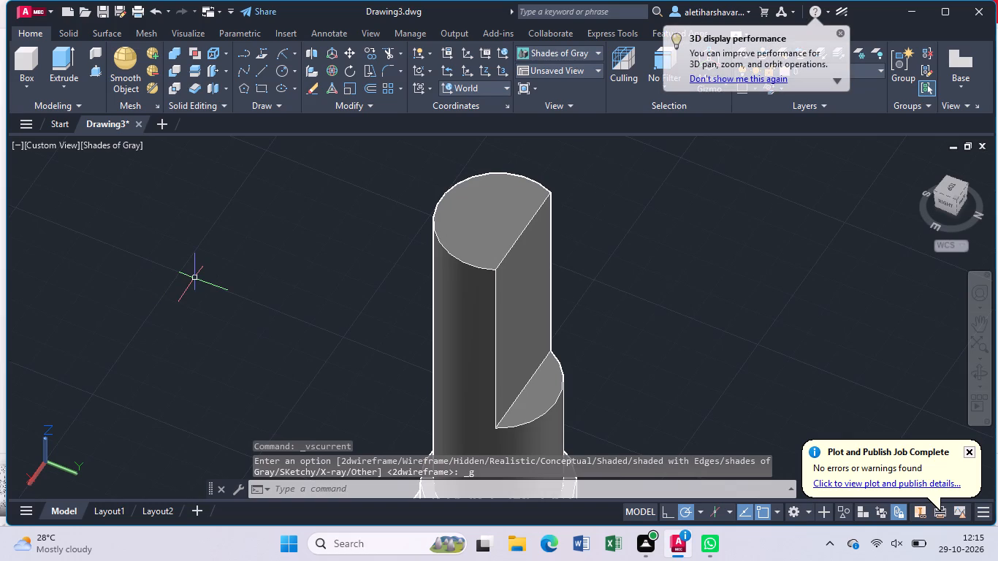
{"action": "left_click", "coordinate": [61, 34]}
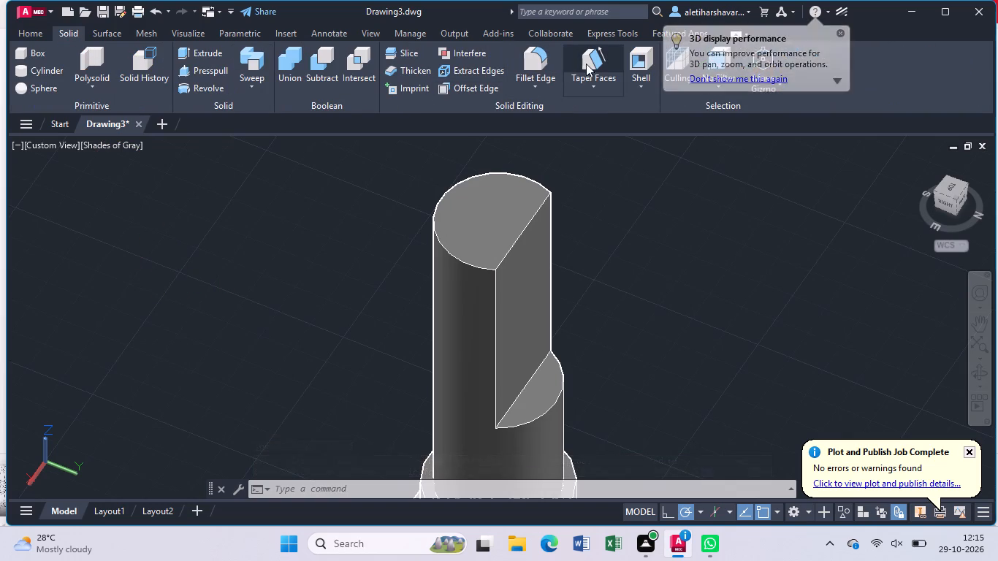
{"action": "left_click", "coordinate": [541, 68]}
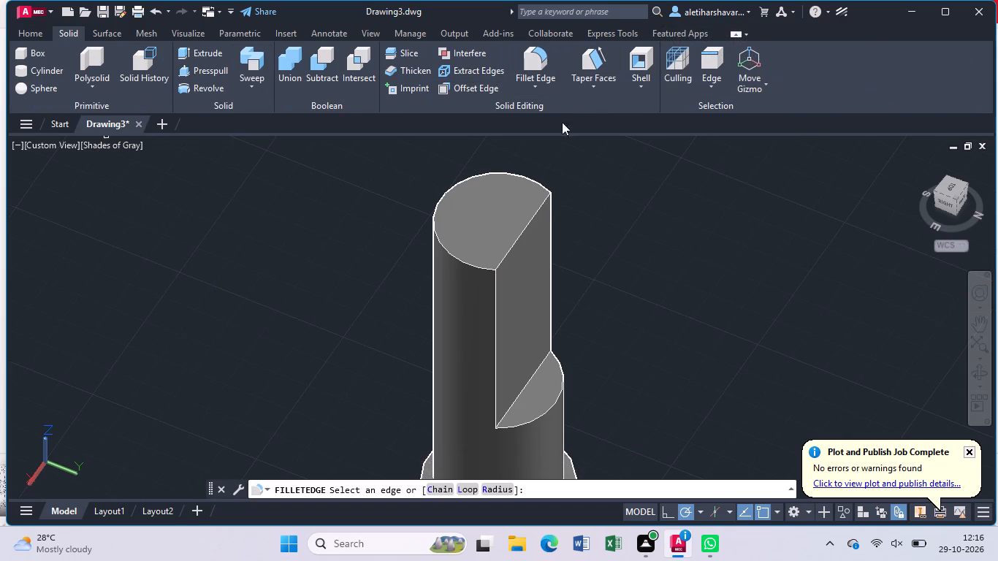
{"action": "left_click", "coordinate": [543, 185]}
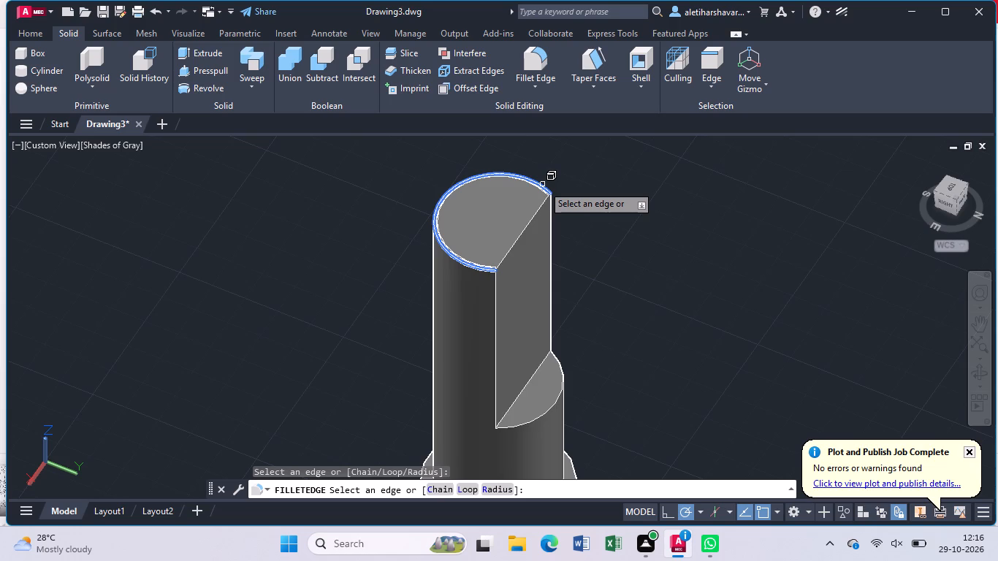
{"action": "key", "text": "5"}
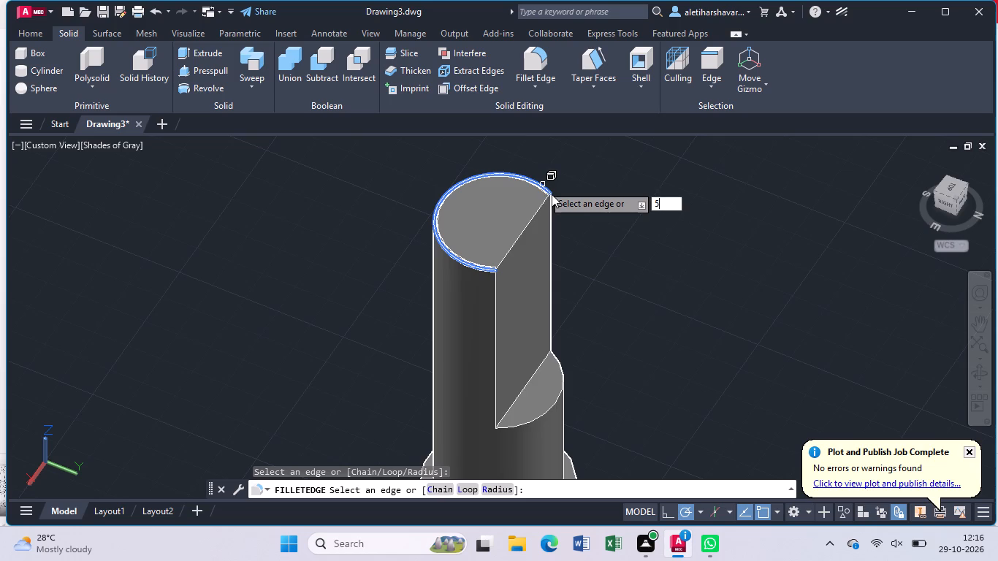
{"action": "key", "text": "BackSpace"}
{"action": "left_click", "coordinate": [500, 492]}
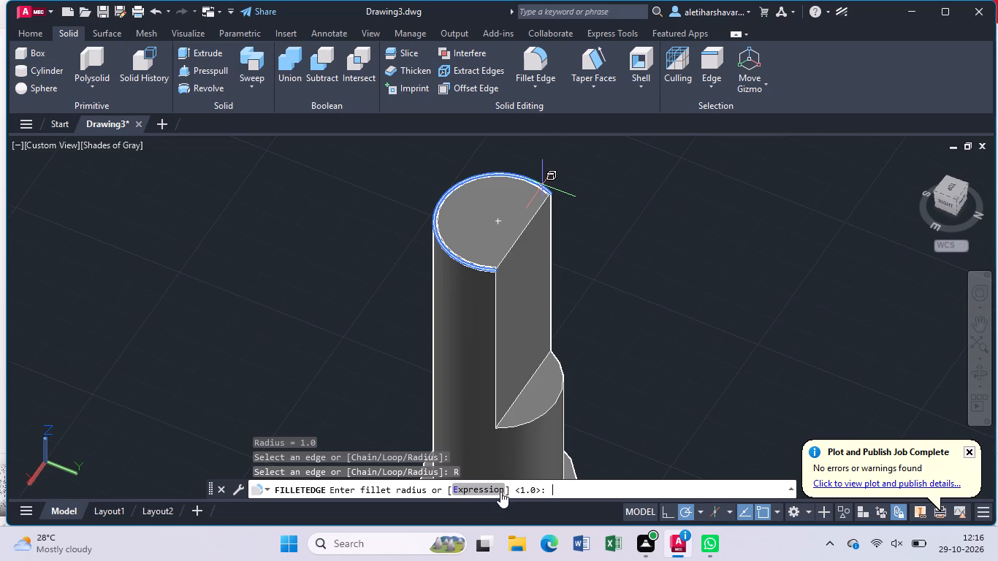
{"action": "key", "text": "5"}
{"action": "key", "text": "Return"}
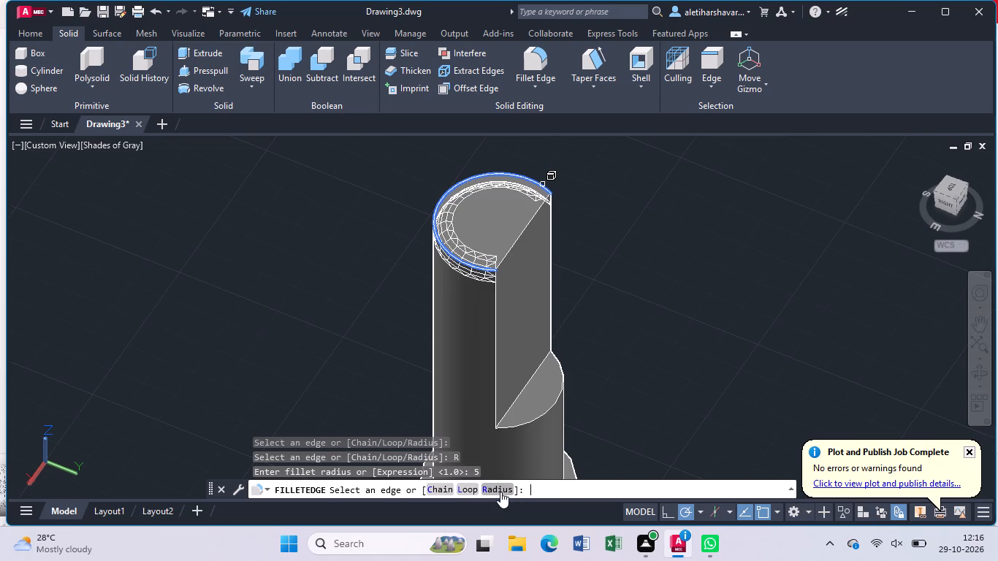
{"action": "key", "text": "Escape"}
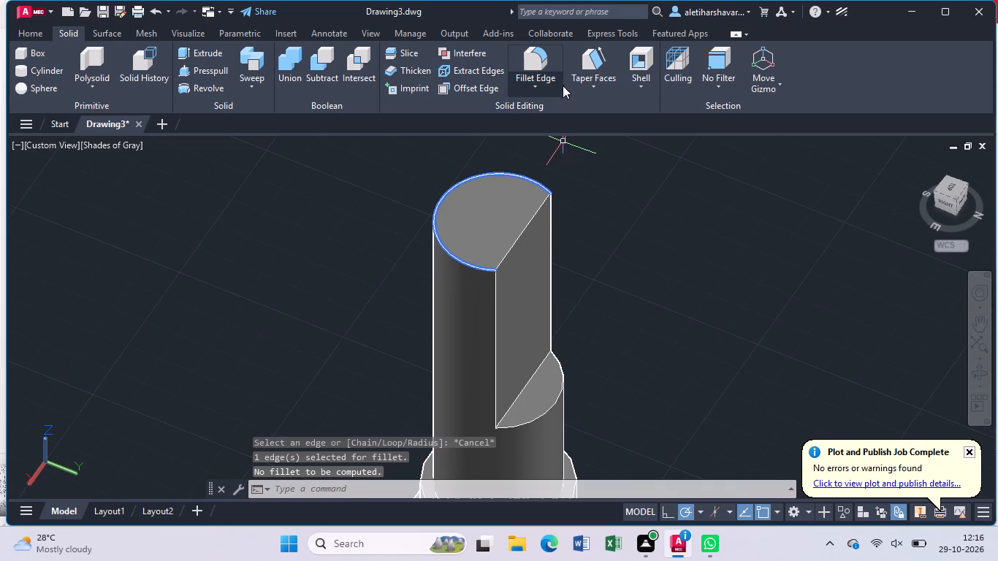
Fillet the curved top edge of the central cylinder with a 2.5 mm radius.
{"action": "left_click", "coordinate": [537, 57]}
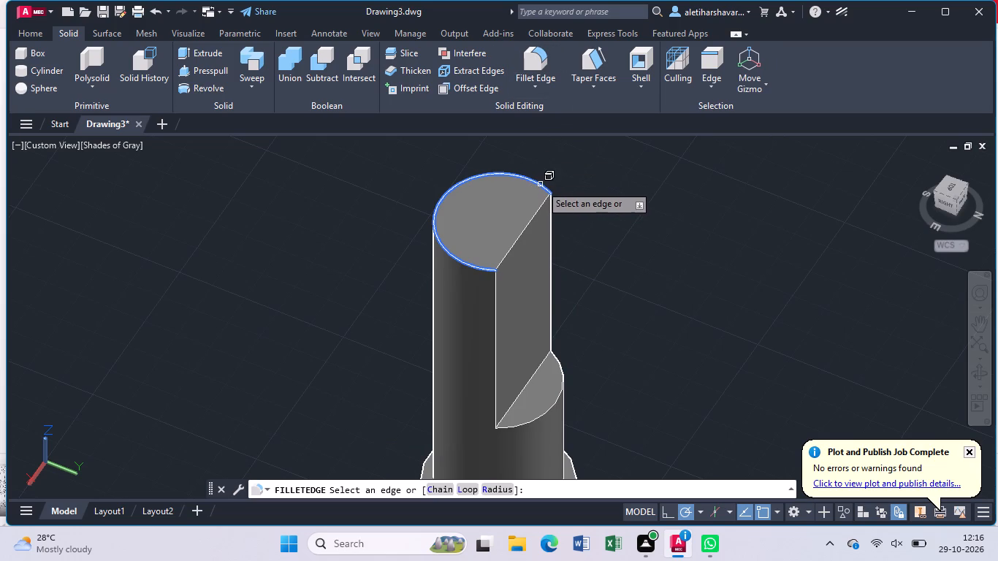
{"action": "left_click", "coordinate": [541, 185]}
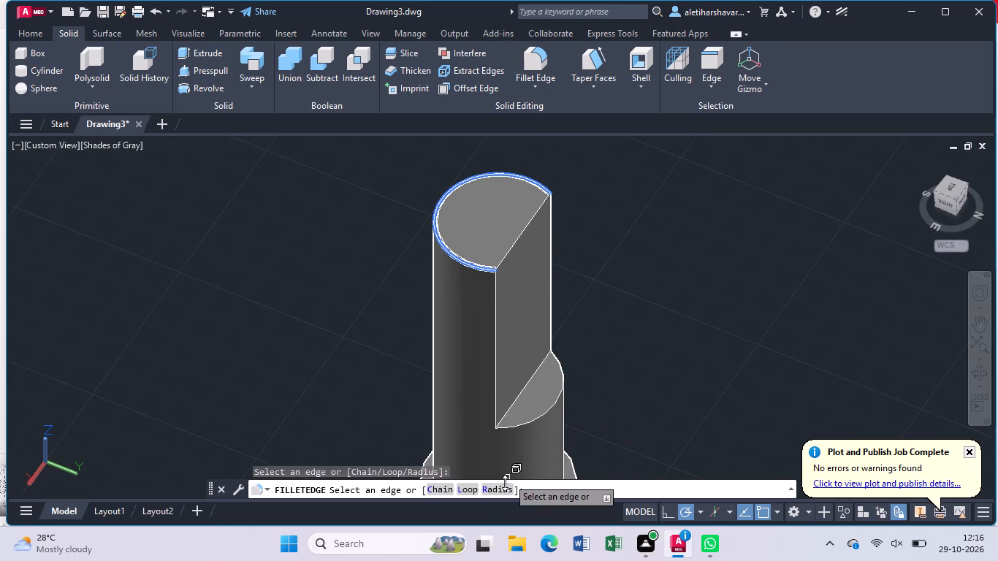
{"action": "left_click", "coordinate": [503, 489]}
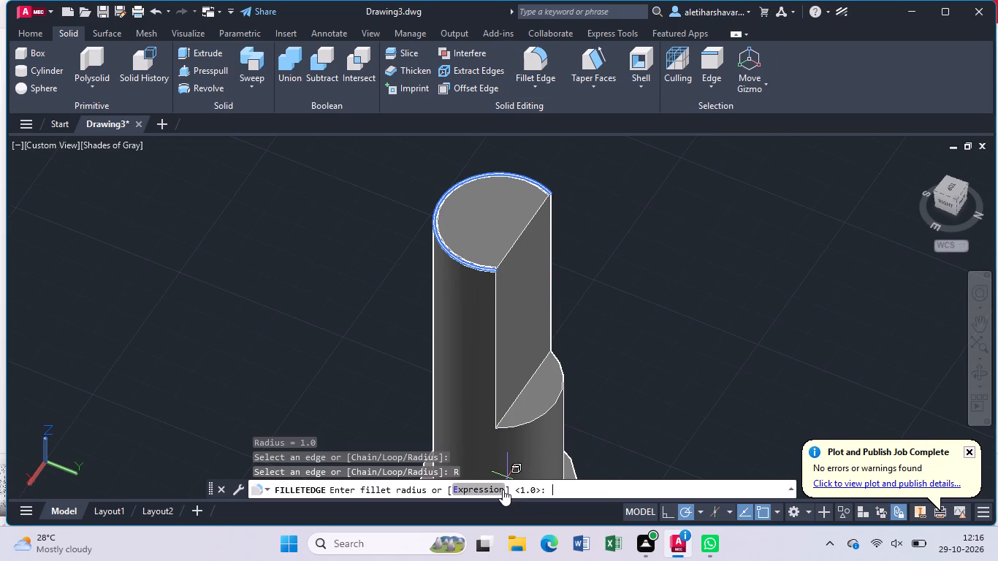
{"action": "key", "text": "2"}
{"action": "type", "text": ".5"}
{"action": "key", "text": "Return"}
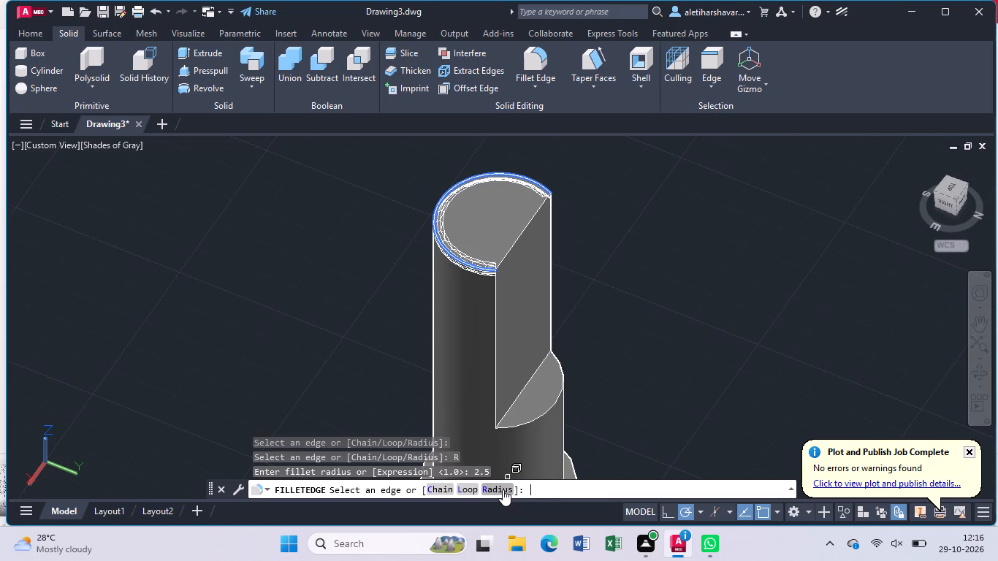
{"action": "key", "text": "Return"}
{"action": "key", "text": "Return"}
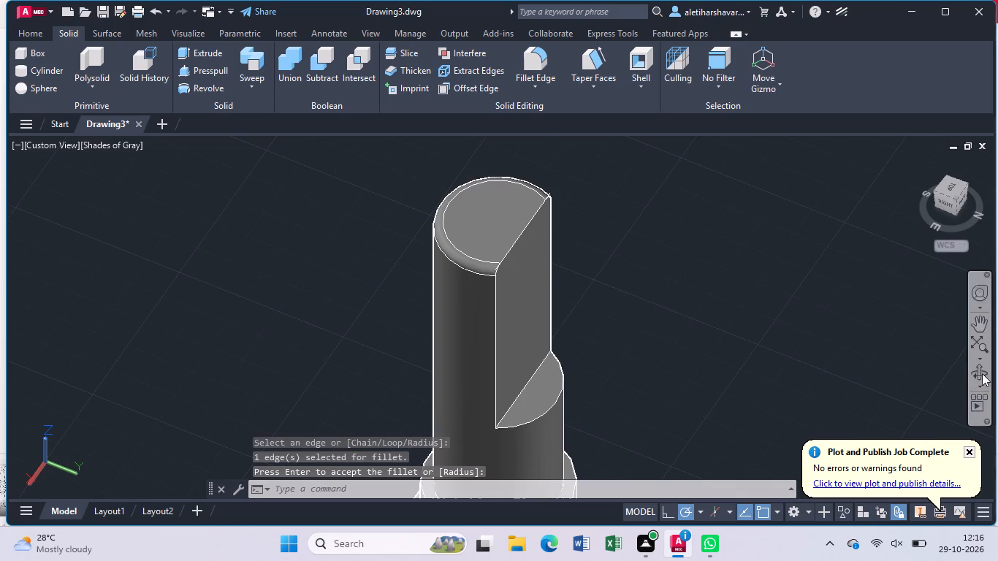
Orbit around the shaded model to examine the flat cut and the filleted top edge from several angles.
{"action": "left_click_drag", "start_coordinate": [983, 373], "coordinate": [966, 372]}
{"action": "left_click_drag", "start_coordinate": [674, 343], "coordinate": [585, 315]}
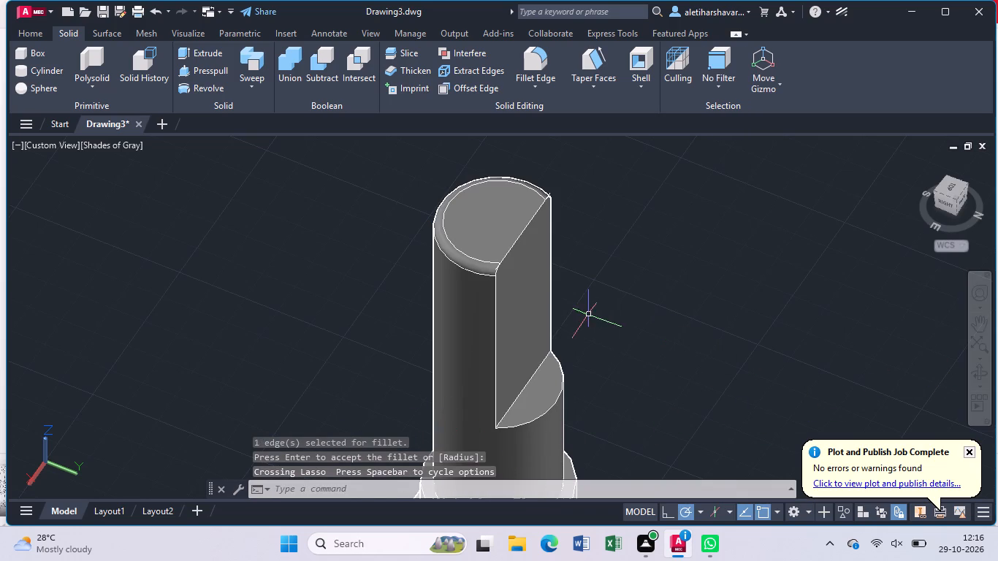
{"action": "left_click", "coordinate": [591, 315]}
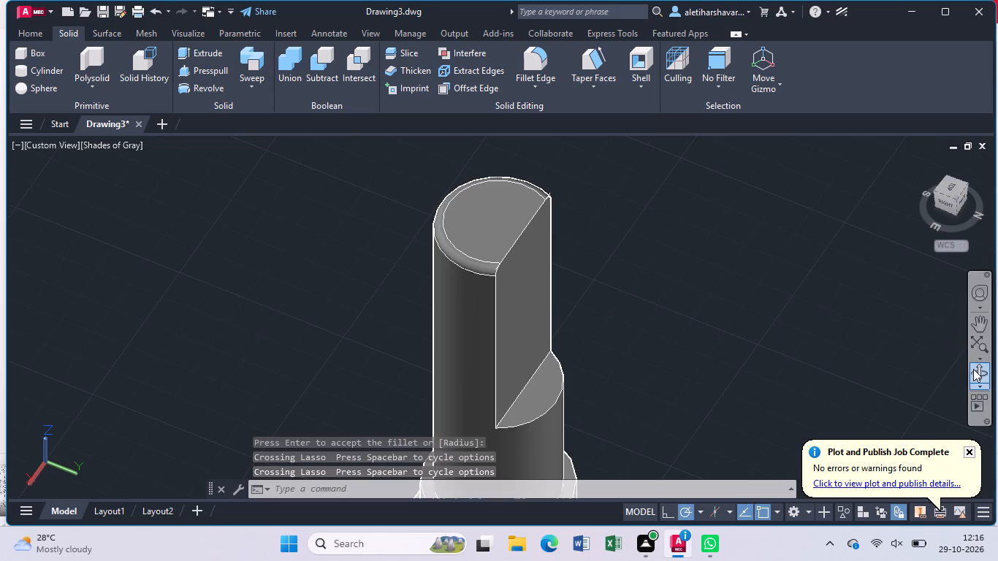
{"action": "left_click", "coordinate": [973, 369]}
{"action": "left_click_drag", "start_coordinate": [831, 321], "coordinate": [584, 369]}
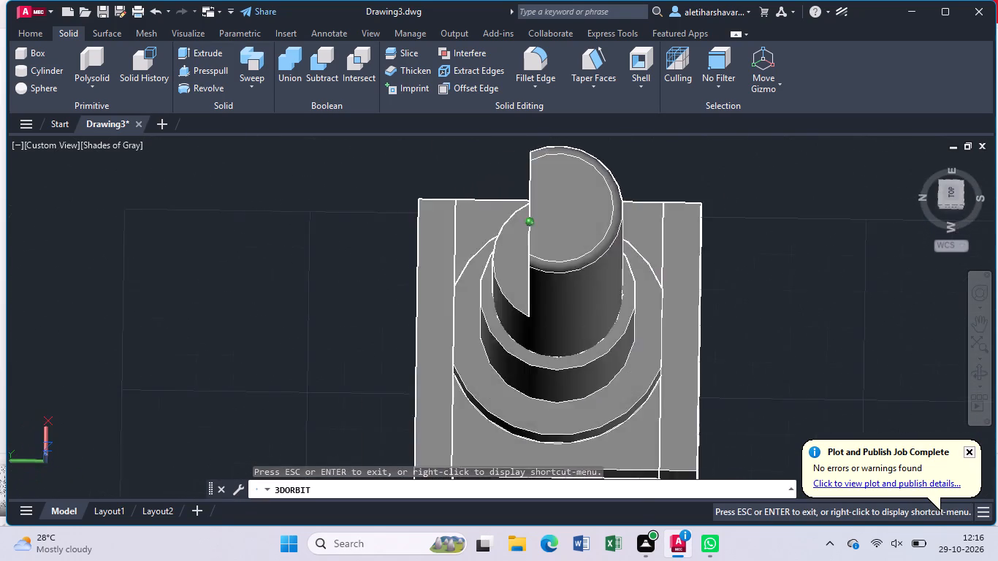
{"action": "left_click_drag", "start_coordinate": [584, 369], "coordinate": [560, 398]}
{"action": "left_click_drag", "start_coordinate": [626, 294], "coordinate": [747, 283]}
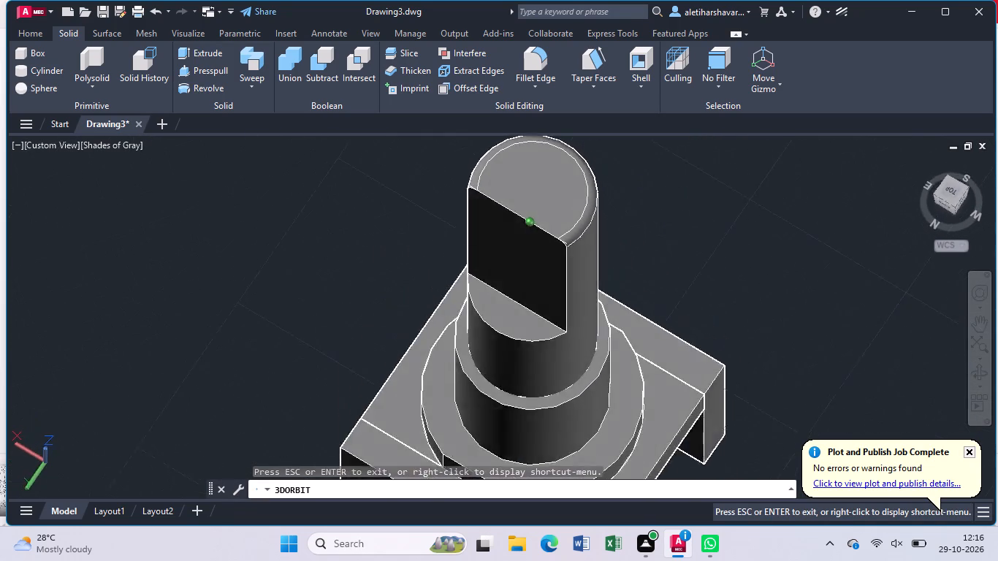
{"action": "left_click_drag", "start_coordinate": [747, 283], "coordinate": [704, 385]}
{"action": "left_click_drag", "start_coordinate": [754, 264], "coordinate": [754, 266]}
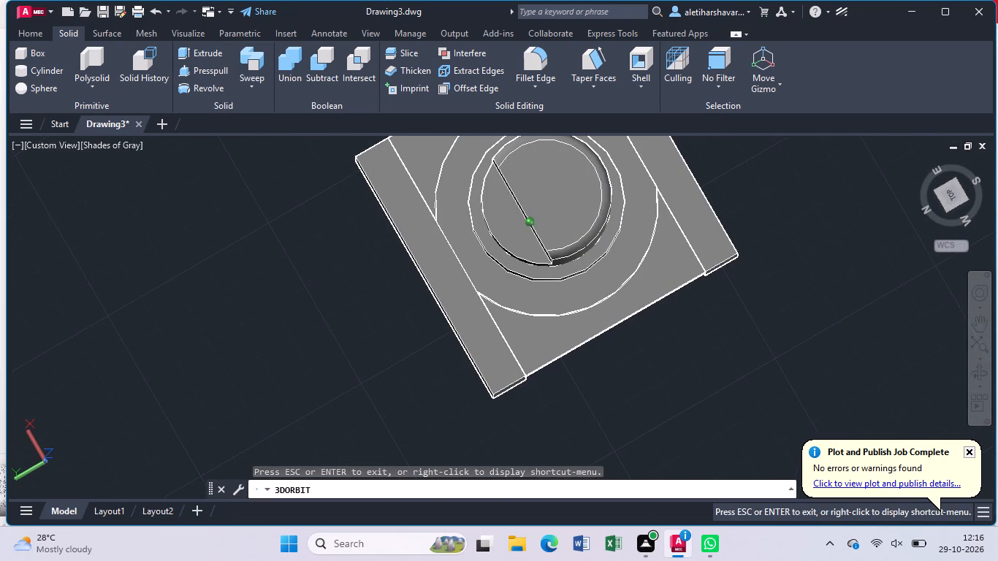
{"action": "left_click_drag", "start_coordinate": [754, 266], "coordinate": [709, 368]}
{"action": "key", "text": "Escape"}
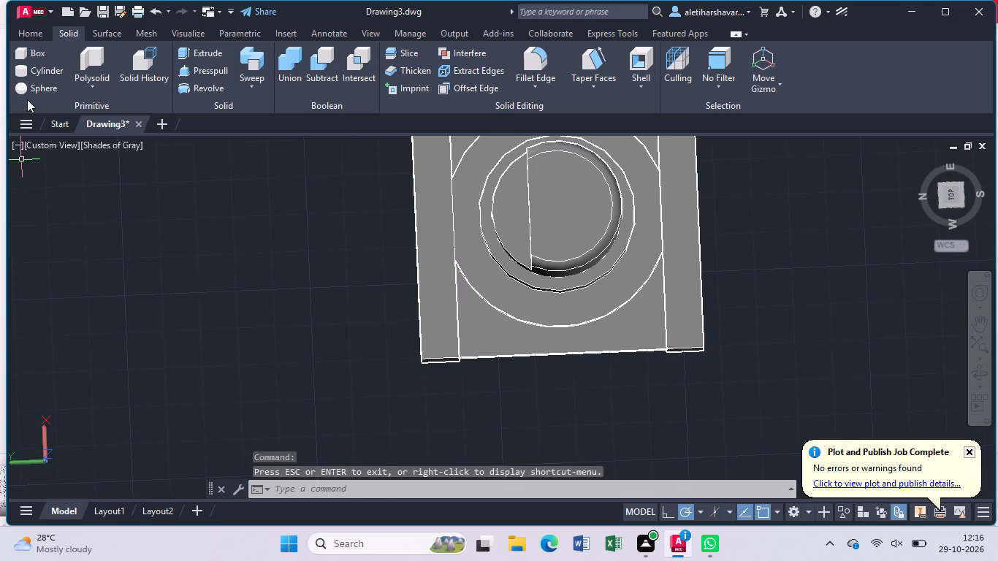
Set the view to Front and examine the base block, then the full height of the part.
{"action": "left_click", "coordinate": [54, 144]}
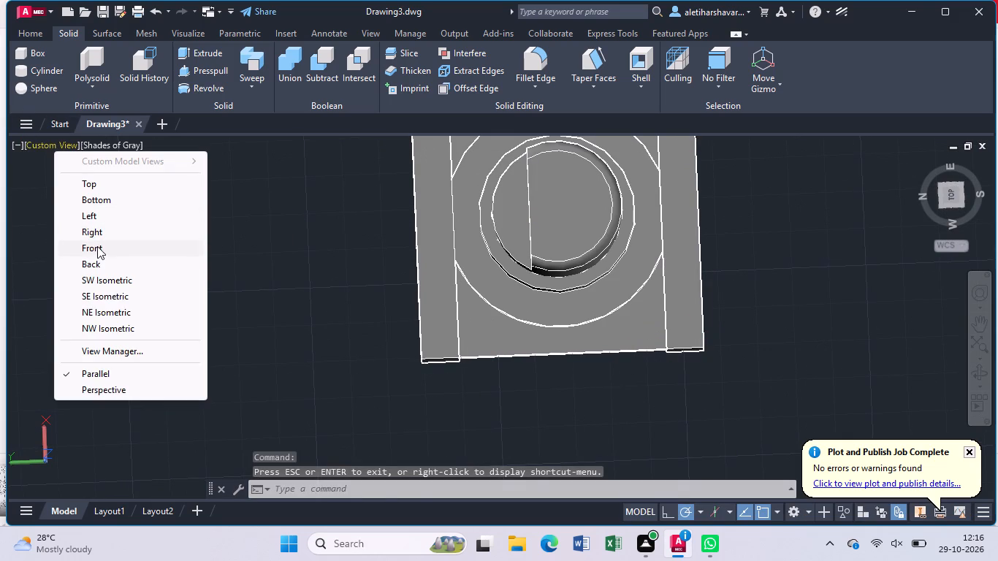
{"action": "left_click", "coordinate": [98, 249]}
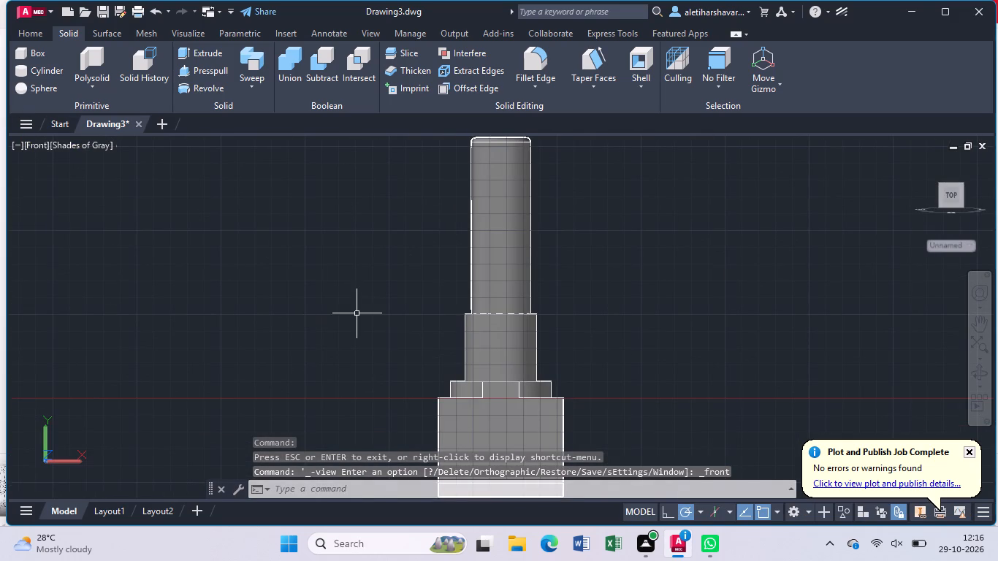
{"action": "middle_click_drag", "start_coordinate": [392, 346], "coordinate": [322, 247]}
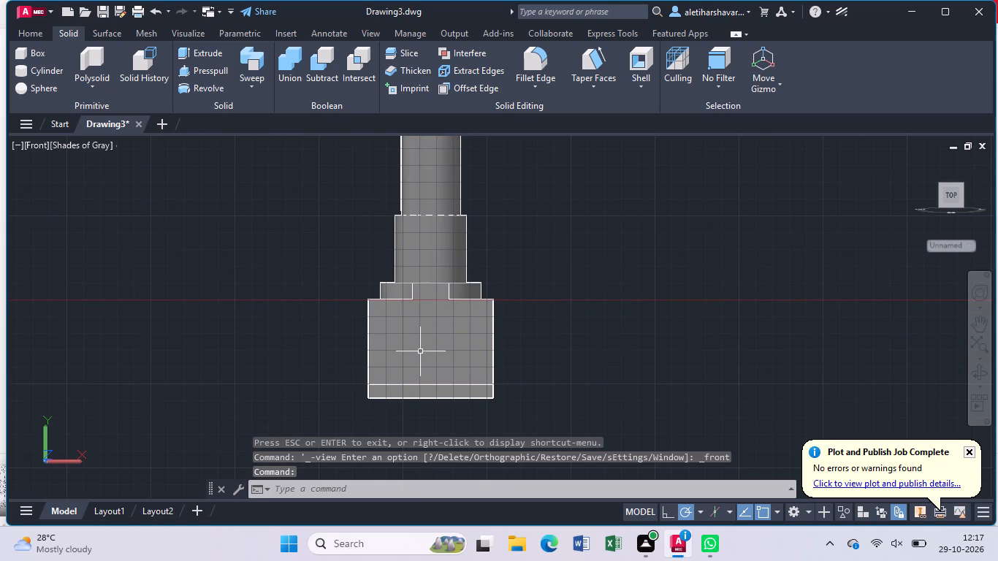
{"action": "scroll", "coordinate": [421, 352], "scroll_direction": "up", "scroll_amount": 2}
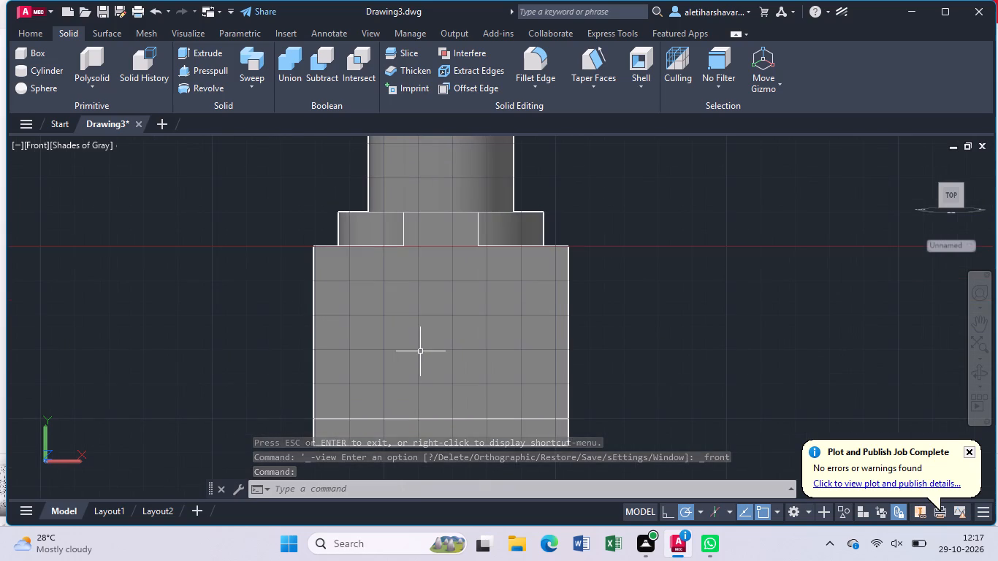
{"action": "scroll", "coordinate": [422, 353], "scroll_direction": "down", "scroll_amount": 3}
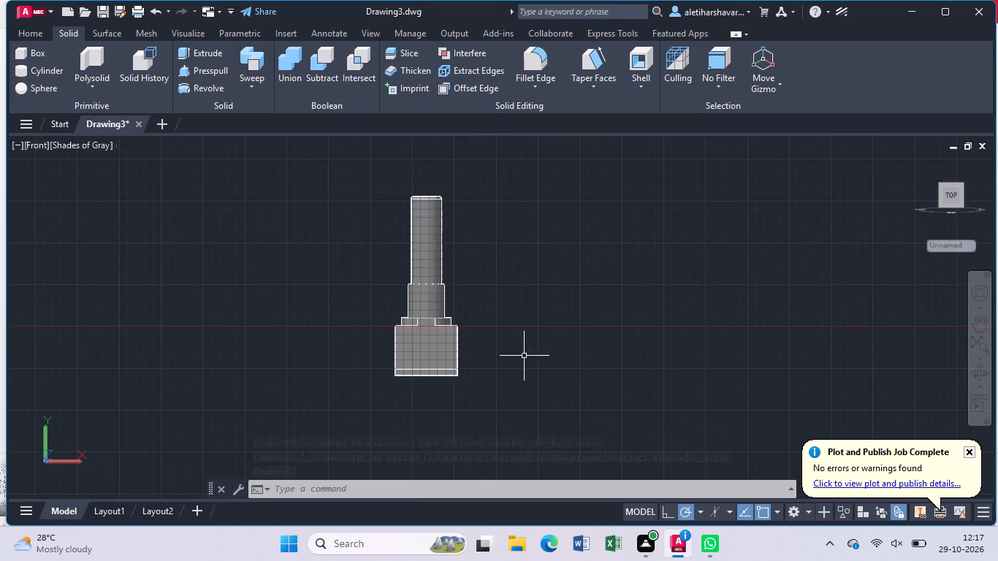
Orbit around the shaded forked part to examine the fork opening, the flat cut and the underside of the base.
{"action": "left_click", "coordinate": [979, 373]}
{"action": "left_click_drag", "start_coordinate": [528, 321], "coordinate": [527, 324]}
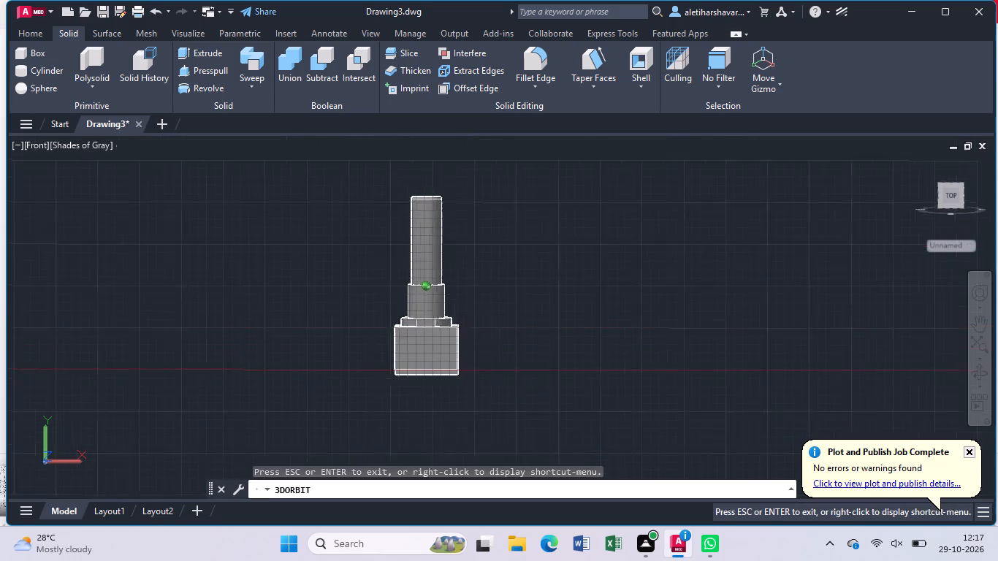
{"action": "left_click_drag", "start_coordinate": [527, 324], "coordinate": [435, 352]}
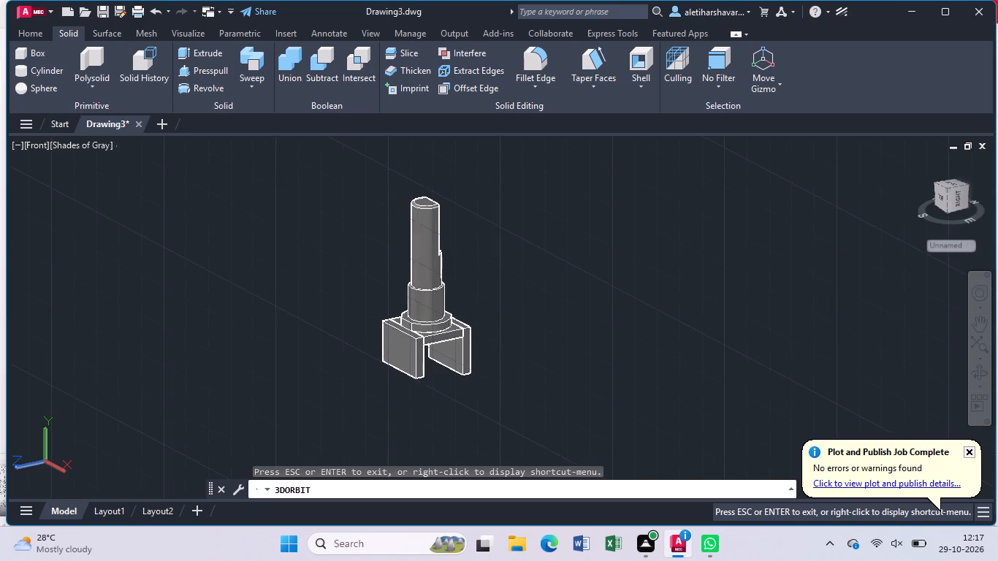
{"action": "left_click_drag", "start_coordinate": [508, 332], "coordinate": [431, 340]}
{"action": "left_click_drag", "start_coordinate": [502, 359], "coordinate": [485, 364]}
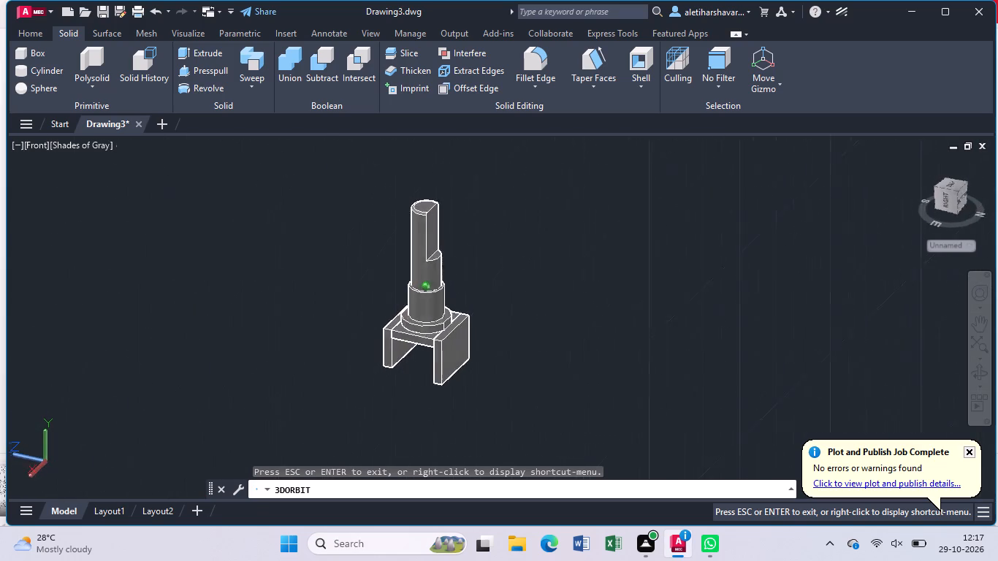
{"action": "left_click_drag", "start_coordinate": [485, 364], "coordinate": [446, 373]}
{"action": "left_click", "coordinate": [474, 387]}
{"action": "left_click_drag", "start_coordinate": [510, 380], "coordinate": [510, 375]}
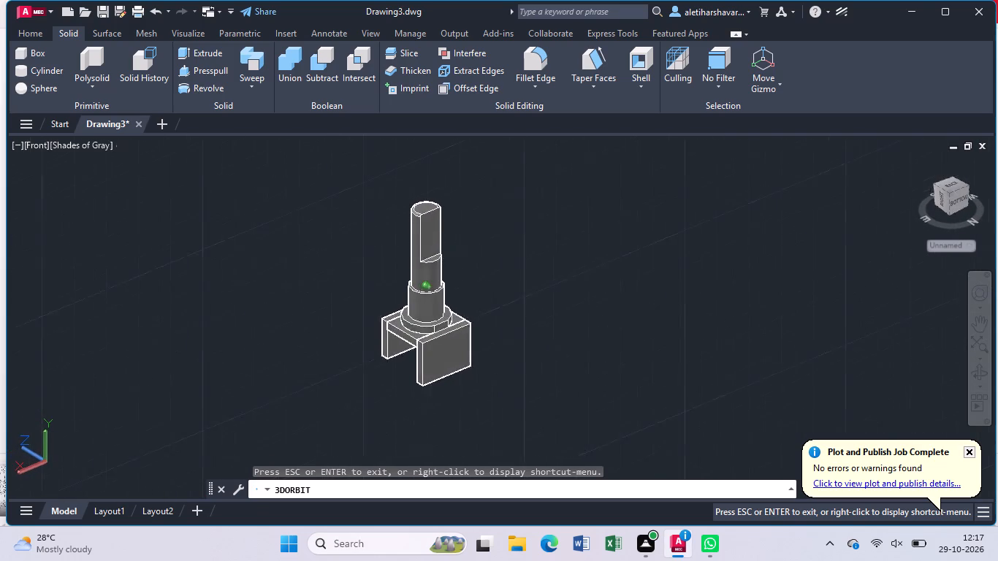
{"action": "left_click_drag", "start_coordinate": [510, 375], "coordinate": [480, 272]}
{"action": "key", "text": "Escape"}
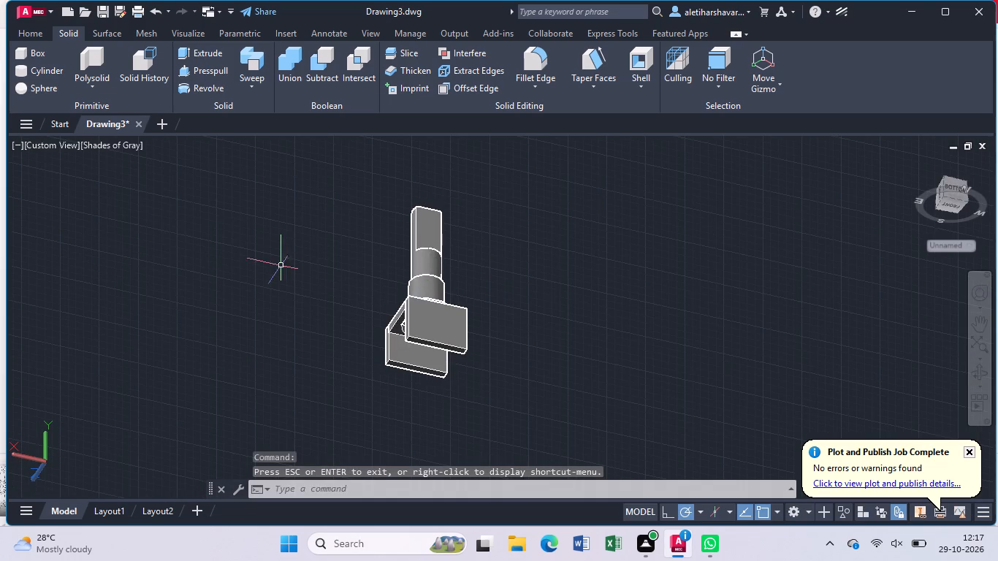
Alternate between the Back and Front views to compare the two sides of the fork base.
{"action": "left_click", "coordinate": [44, 145]}
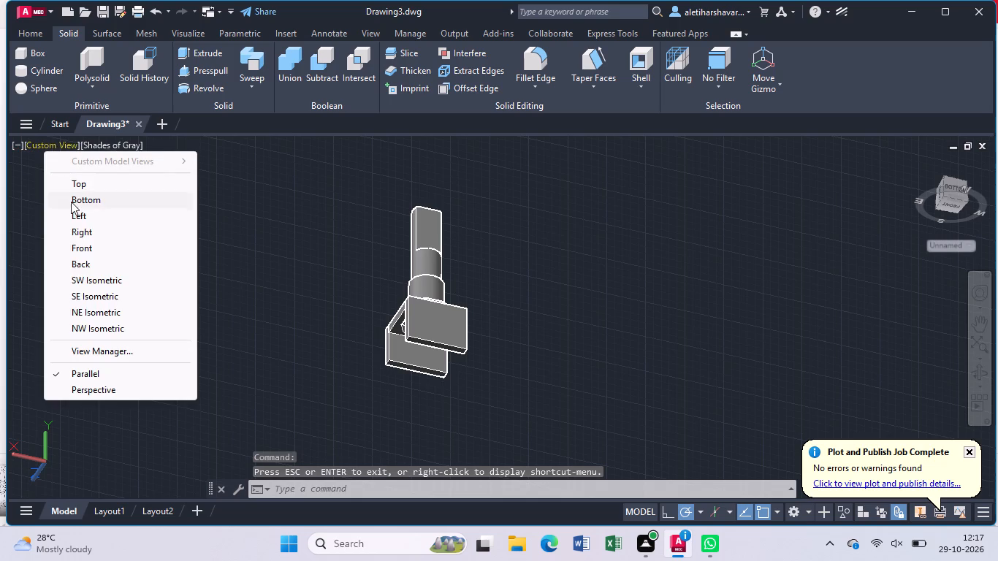
{"action": "left_click", "coordinate": [90, 262]}
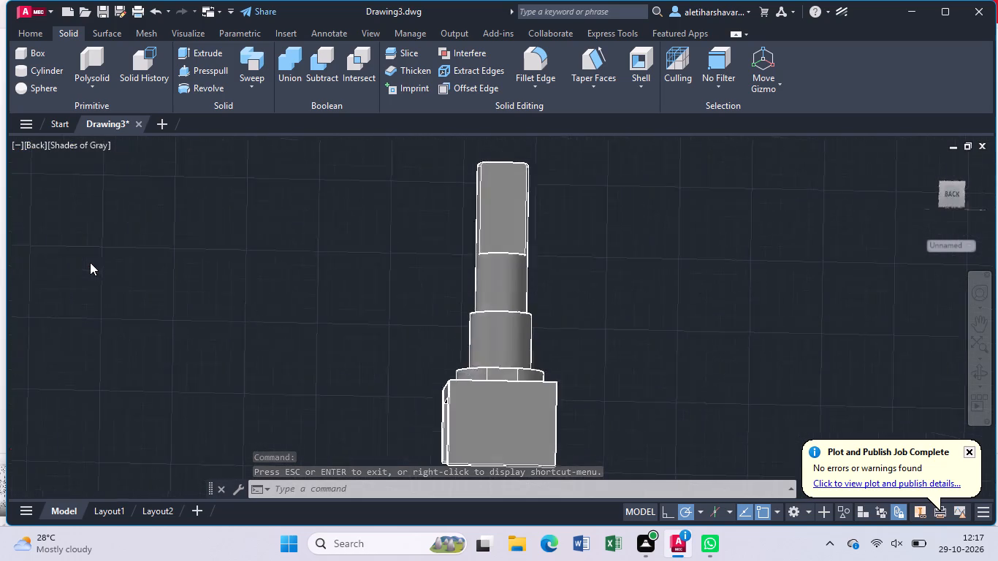
{"action": "middle_click_drag", "start_coordinate": [314, 343], "coordinate": [259, 207]}
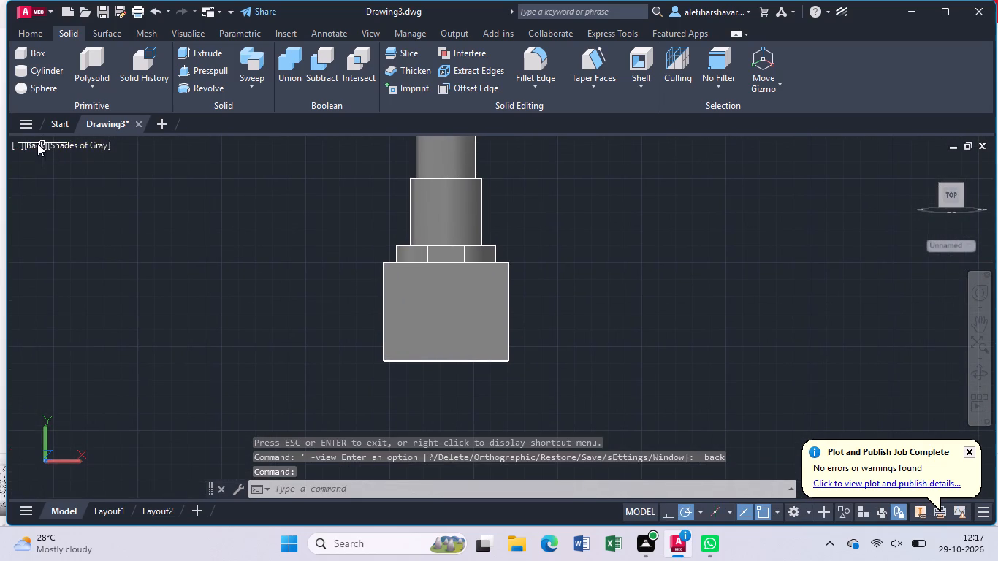
{"action": "left_click", "coordinate": [37, 143]}
{"action": "left_click", "coordinate": [82, 246]}
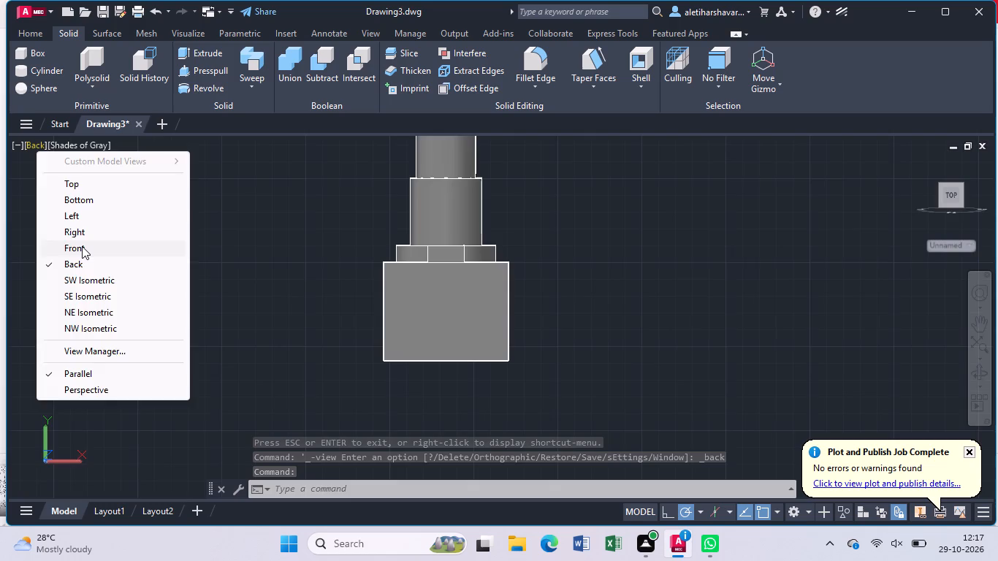
{"action": "middle_click_drag", "start_coordinate": [277, 314], "coordinate": [234, 214]}
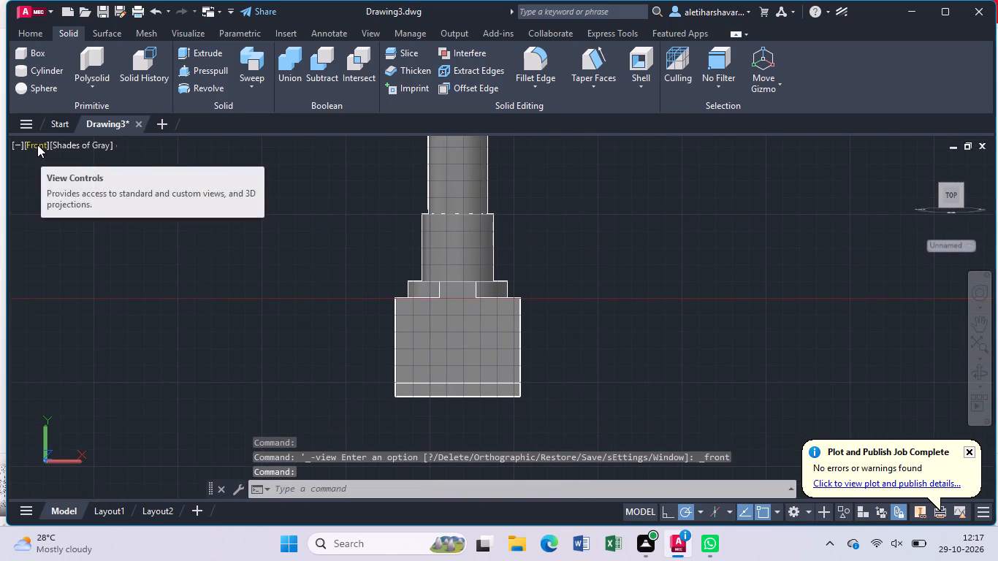
{"action": "left_click", "coordinate": [38, 145]}
{"action": "left_click", "coordinate": [82, 267]}
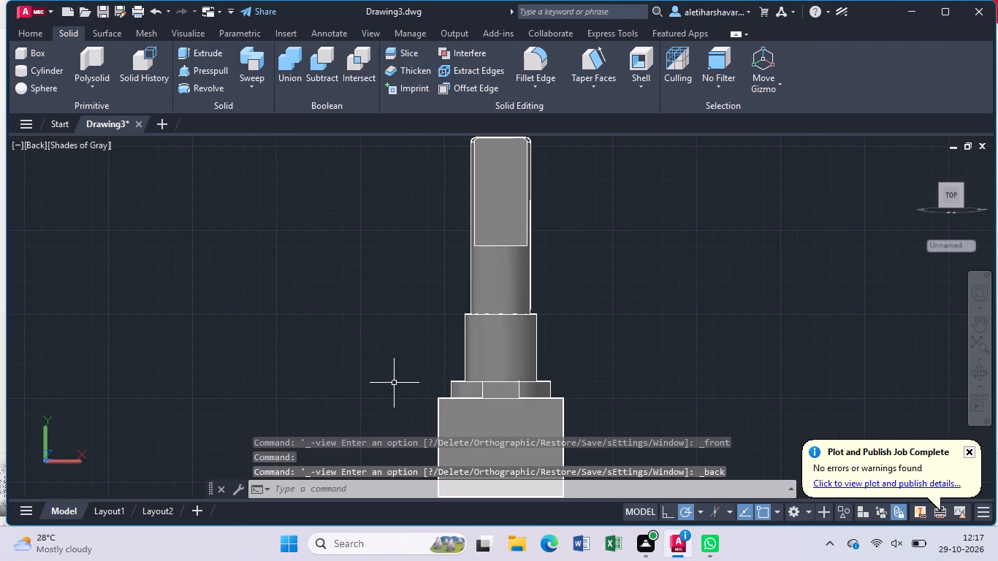
{"action": "middle_click_drag", "start_coordinate": [395, 383], "coordinate": [307, 263]}
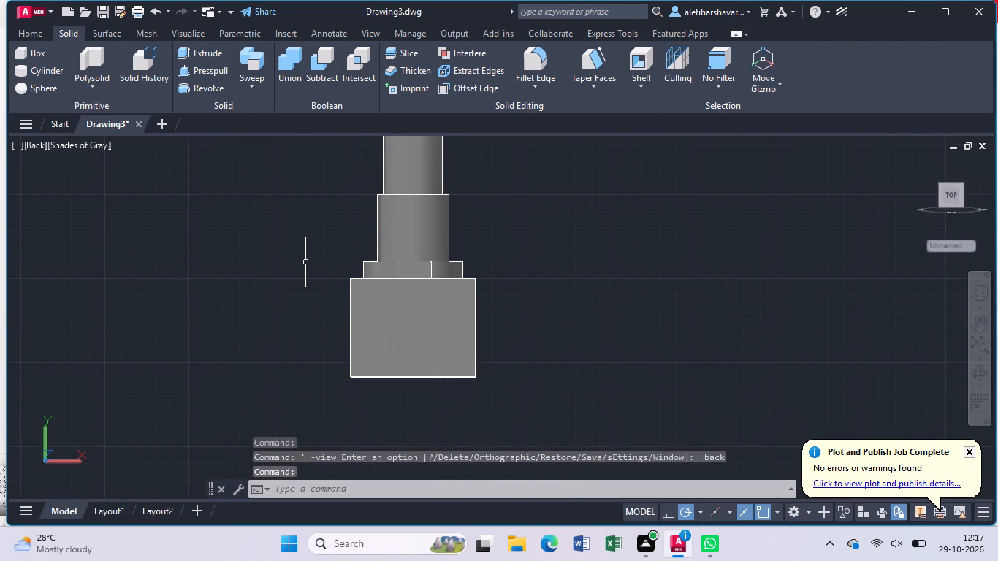
{"action": "key", "text": "Escape"}
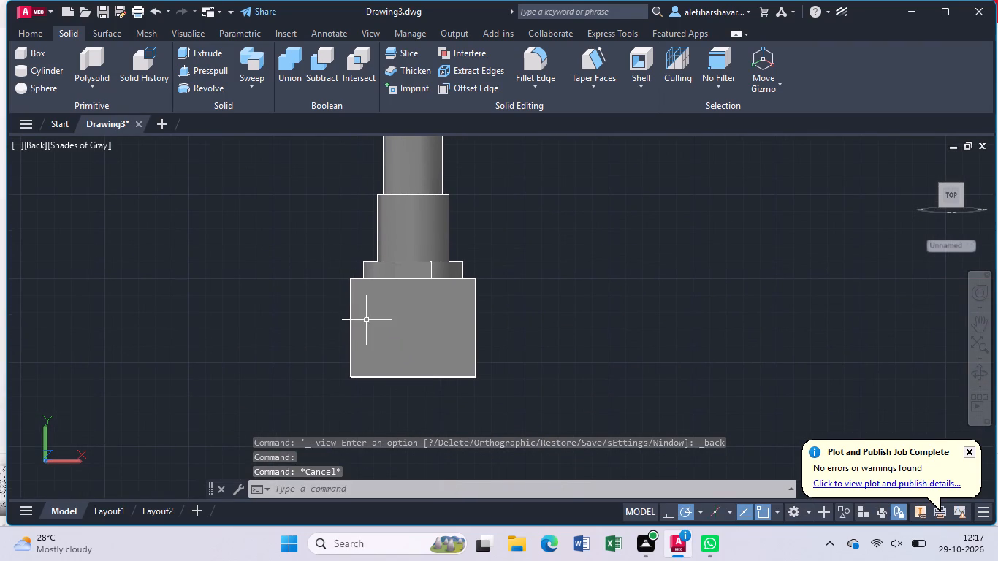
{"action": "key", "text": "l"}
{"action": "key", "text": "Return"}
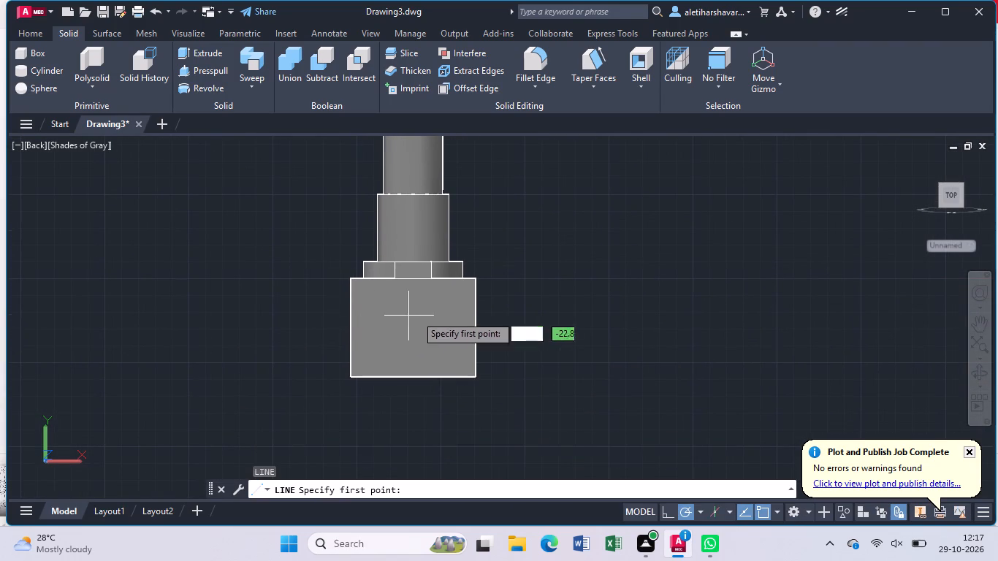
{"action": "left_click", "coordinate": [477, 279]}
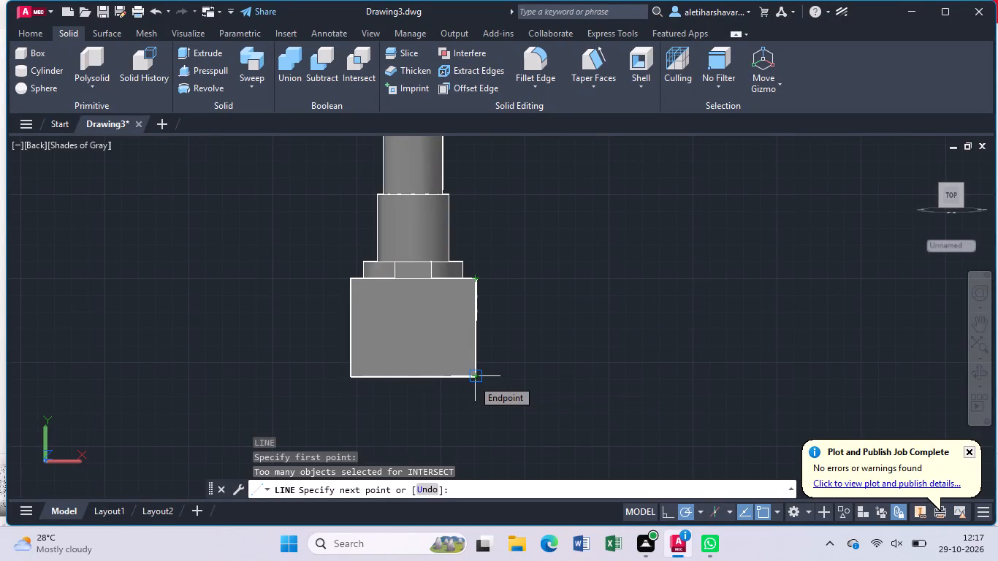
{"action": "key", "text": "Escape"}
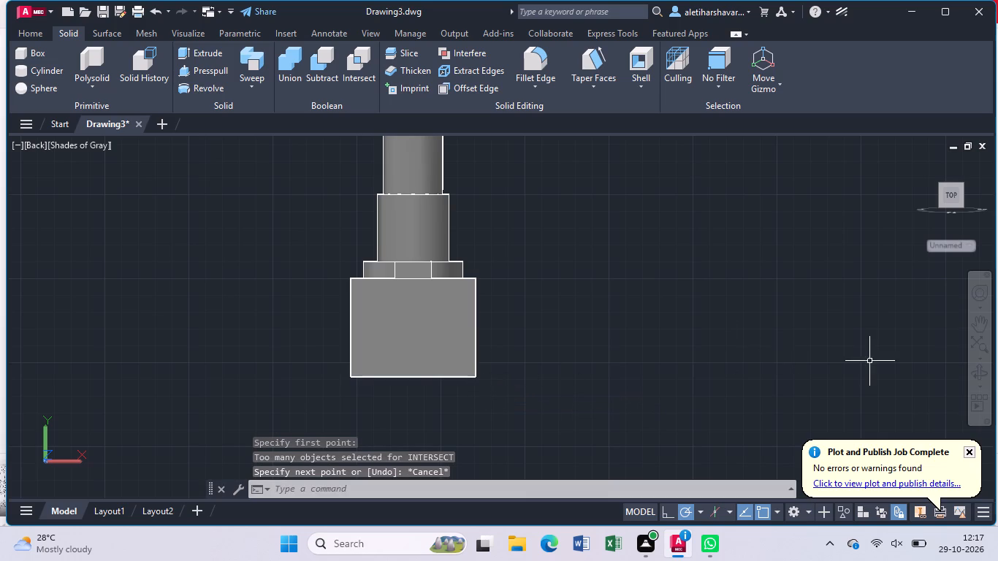
Set the view to Front to work on the fork's base block.
{"action": "left_click", "coordinate": [31, 145]}
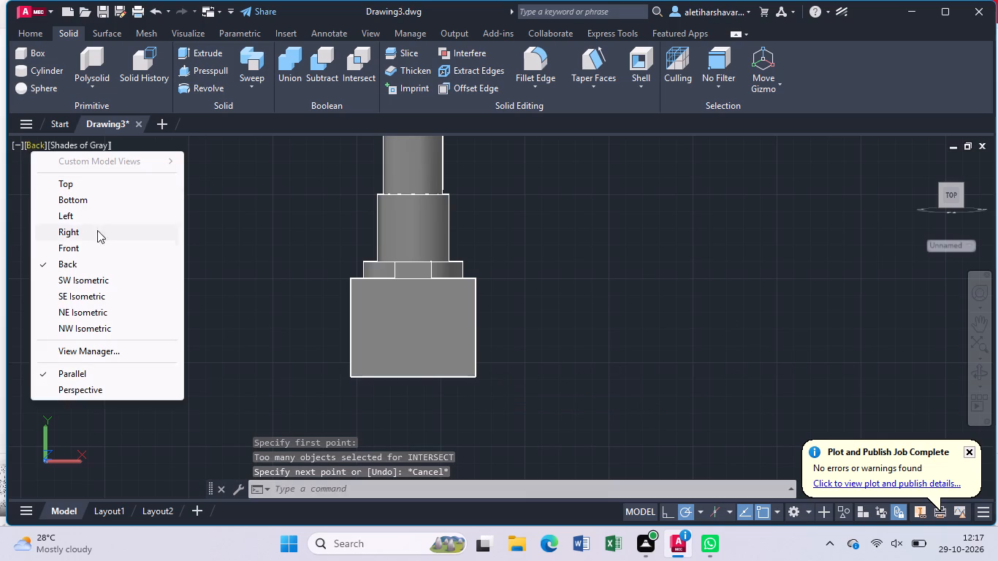
{"action": "left_click", "coordinate": [93, 250]}
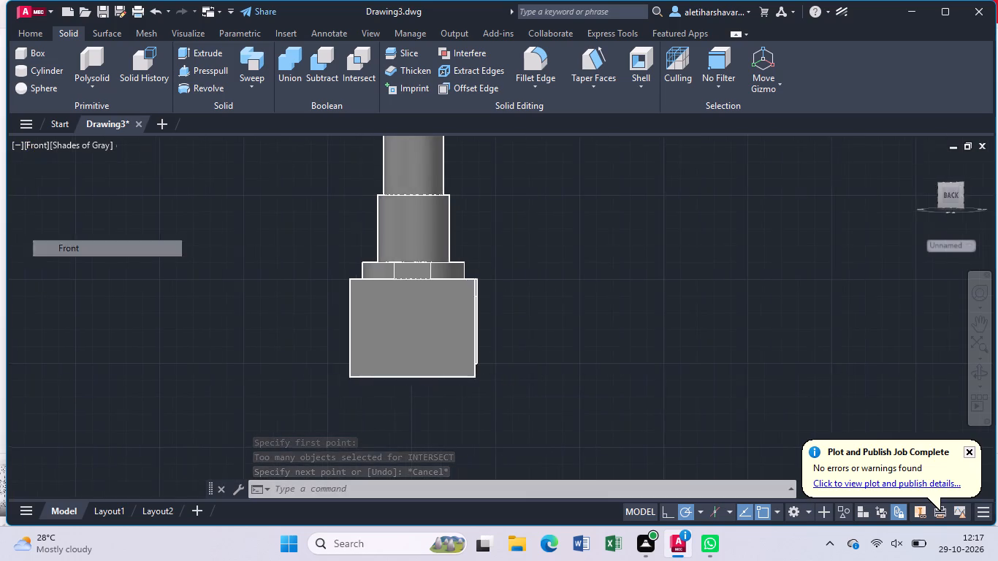
{"action": "middle_click_drag", "start_coordinate": [337, 341], "coordinate": [299, 280]}
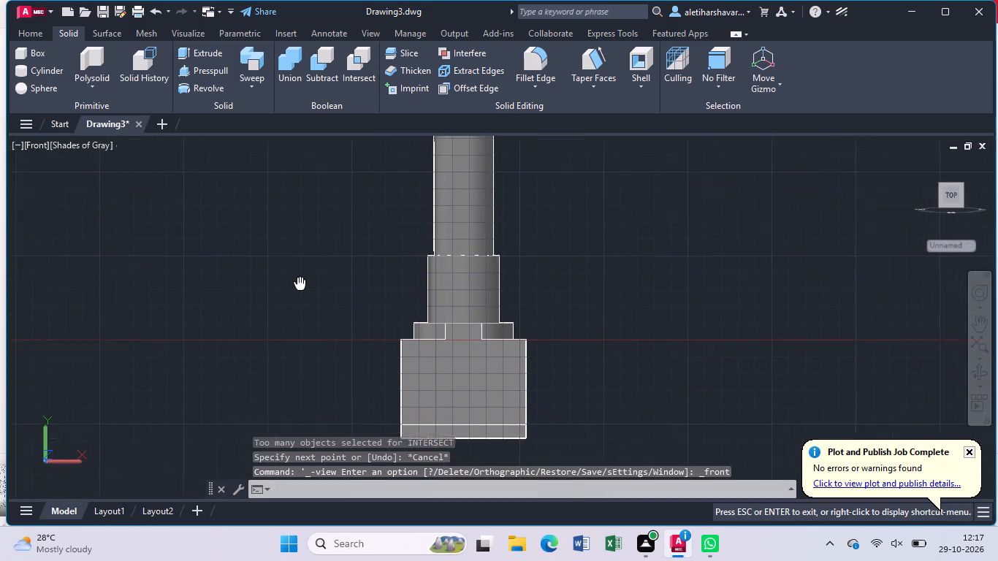
{"action": "middle_click_drag", "start_coordinate": [299, 280], "coordinate": [278, 247]}
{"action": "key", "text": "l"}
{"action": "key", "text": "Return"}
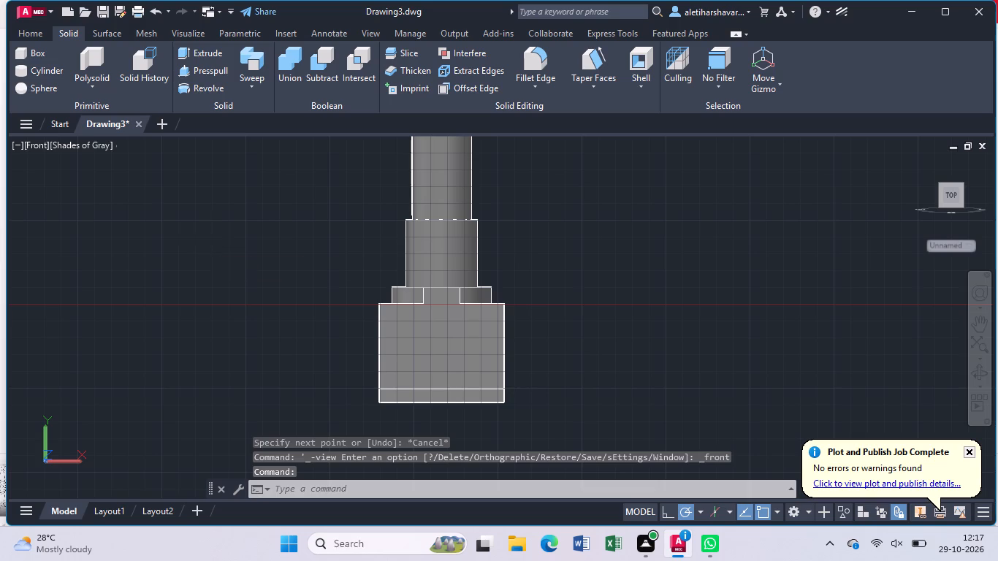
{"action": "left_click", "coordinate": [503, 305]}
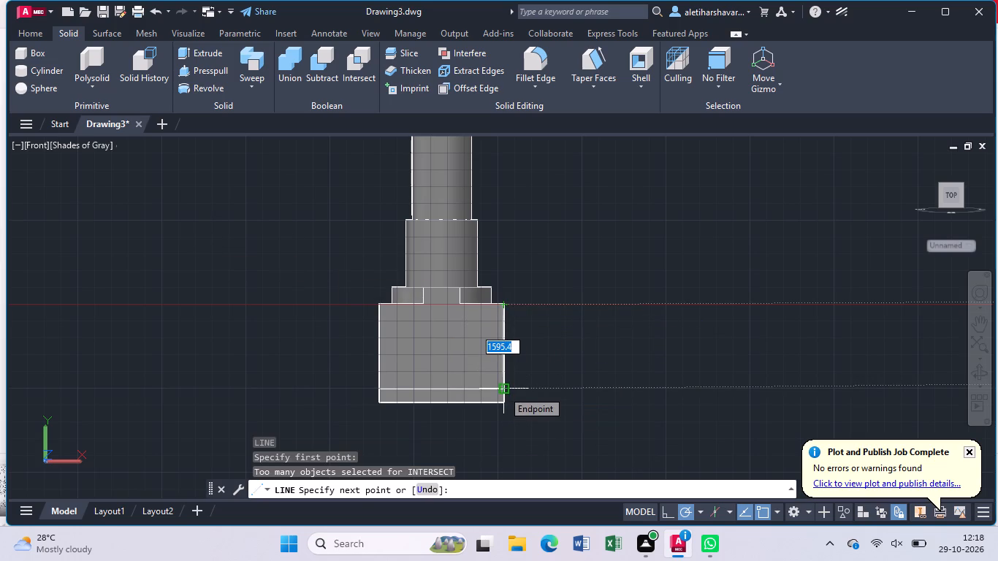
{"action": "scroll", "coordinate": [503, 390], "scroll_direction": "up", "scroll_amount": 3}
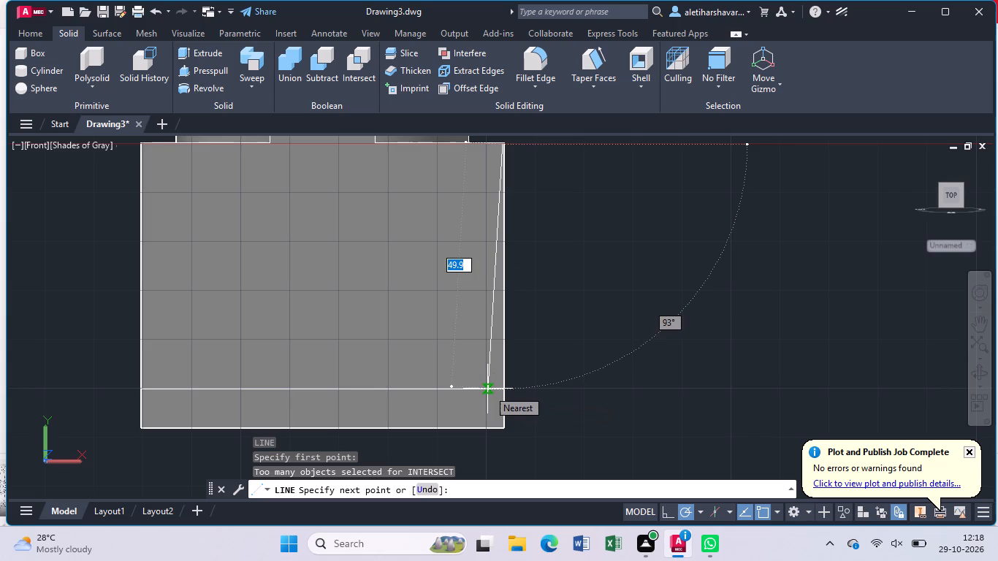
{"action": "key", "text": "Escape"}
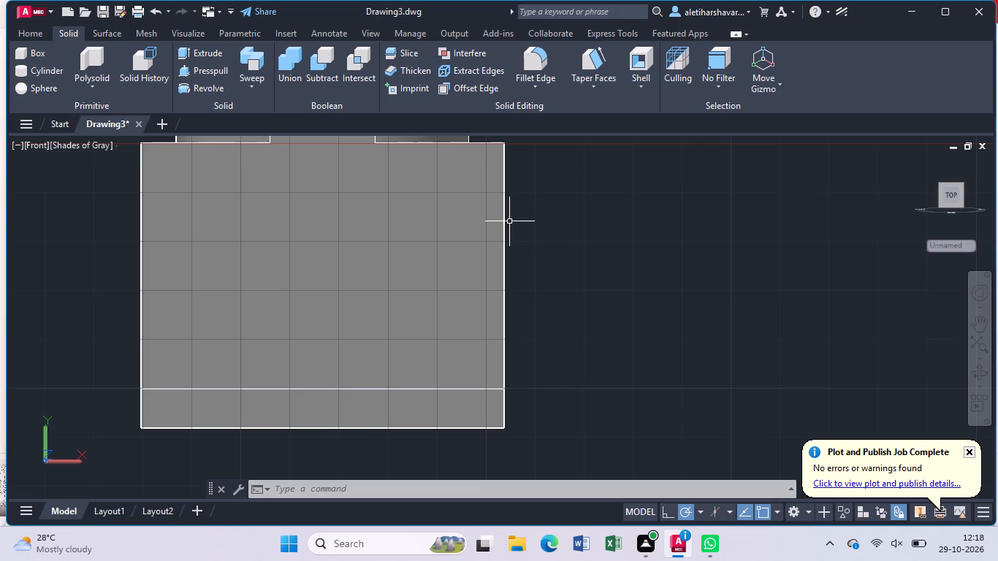
Draw a 43 mm line from the centre of the base block's top edge down toward the centre of the block.
{"action": "middle_click_drag", "start_coordinate": [514, 227], "coordinate": [554, 245]}
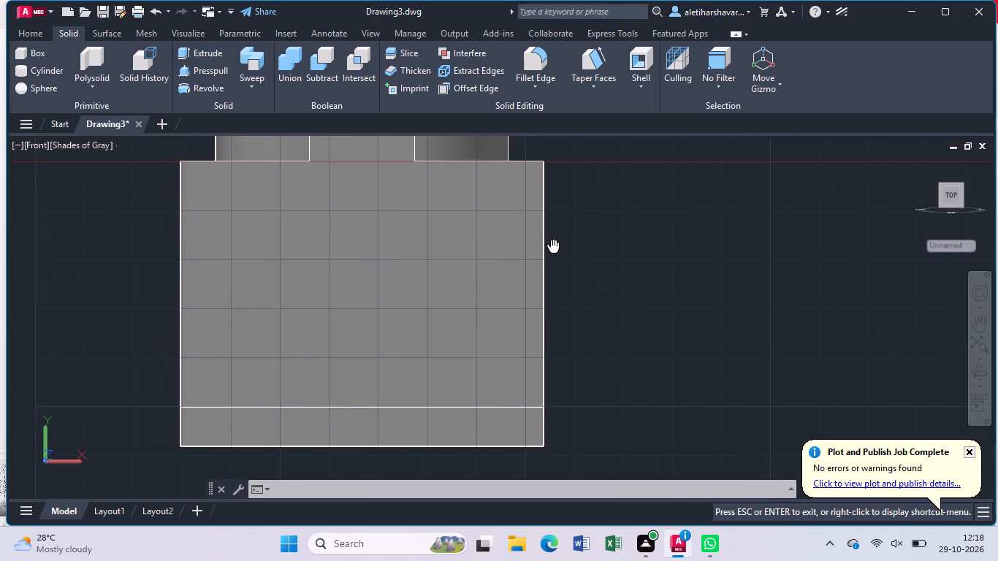
{"action": "middle_click_drag", "start_coordinate": [554, 245], "coordinate": [555, 245]}
{"action": "key", "text": "l"}
{"action": "key", "text": "Return"}
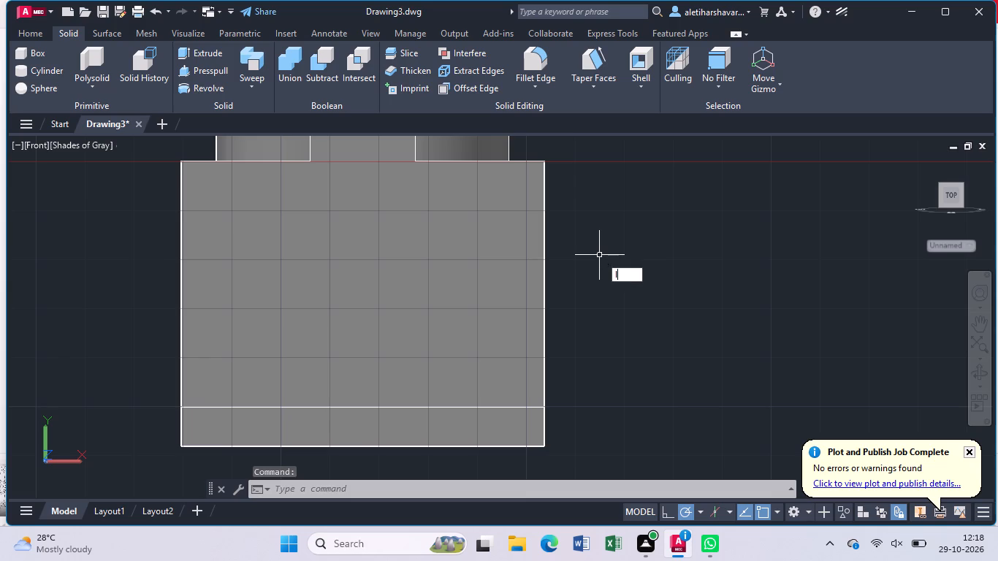
{"action": "left_click", "coordinate": [361, 164]}
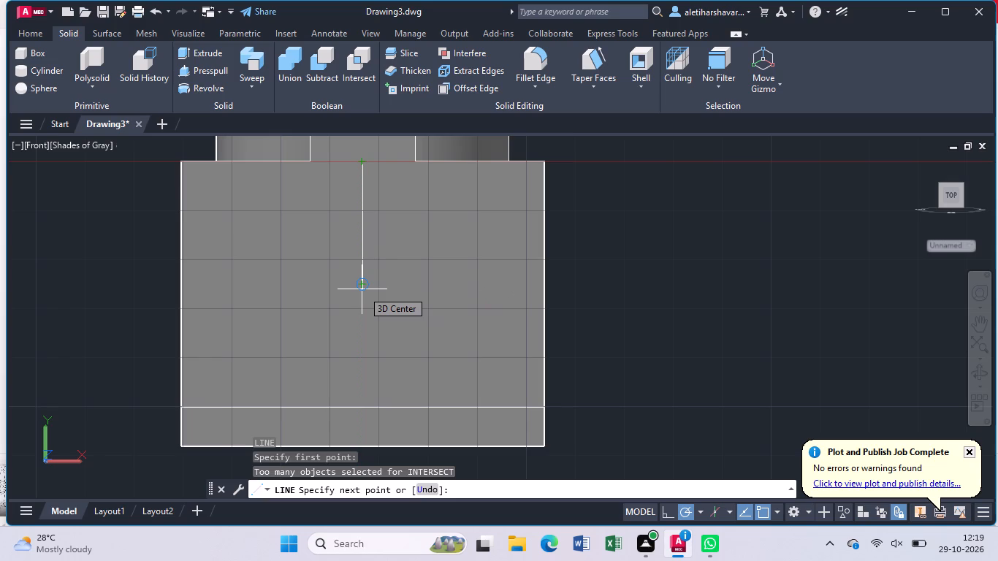
{"action": "type", "text": "43"}
{"action": "key", "text": "Return"}
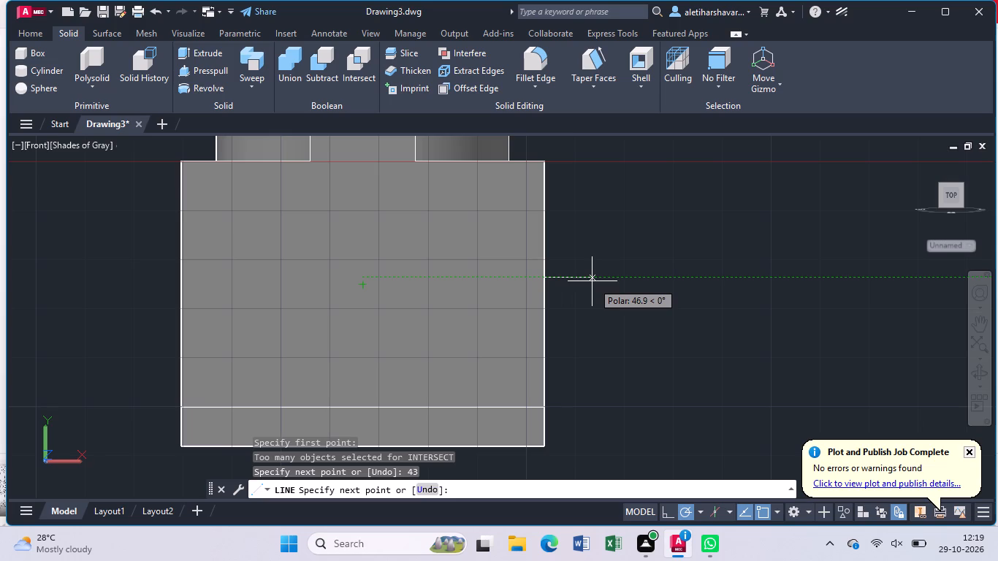
{"action": "key", "text": "Escape"}
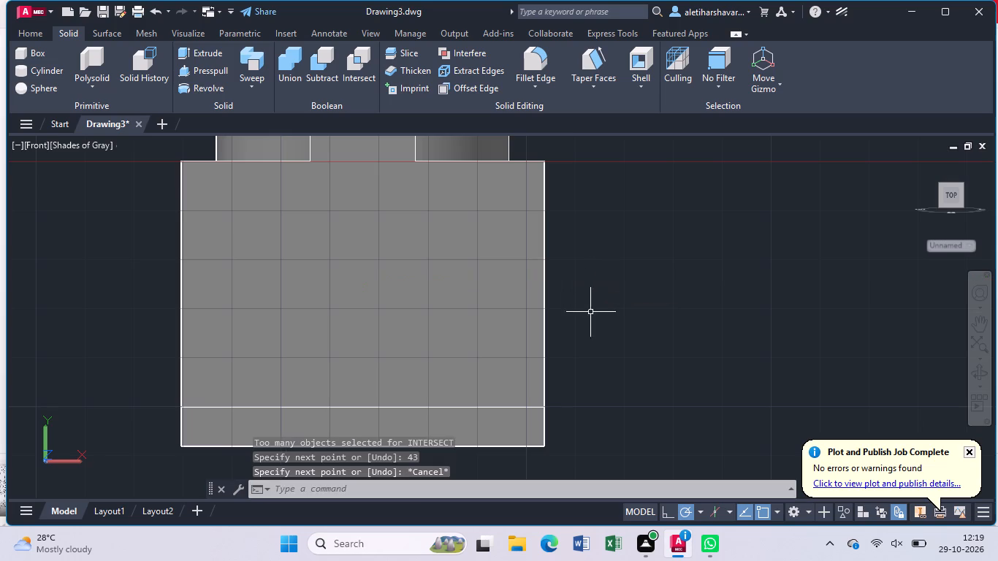
Change the visual style to 2D Wireframe to expose the new centre line inside the base block.
{"action": "left_click", "coordinate": [99, 142]}
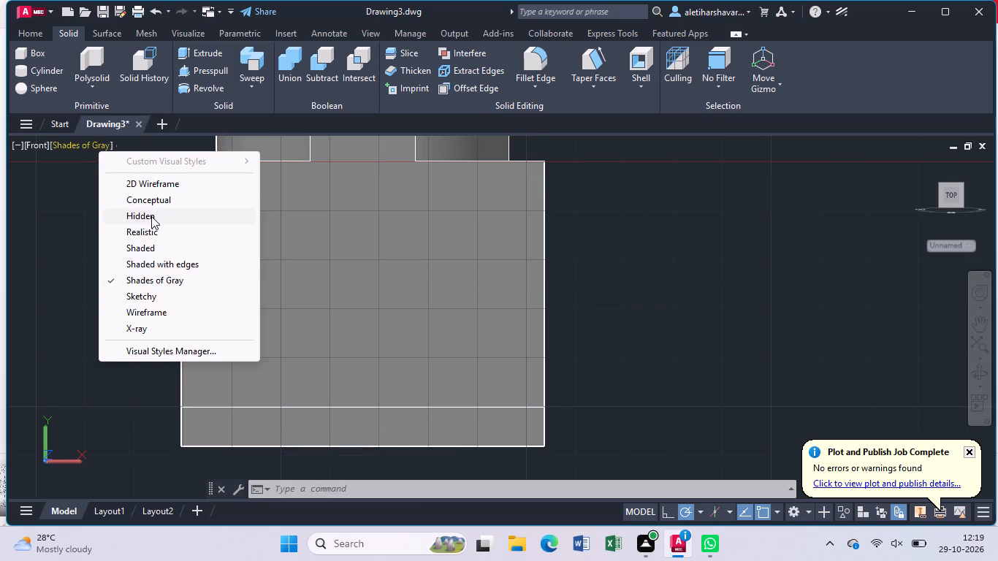
{"action": "left_click", "coordinate": [168, 184]}
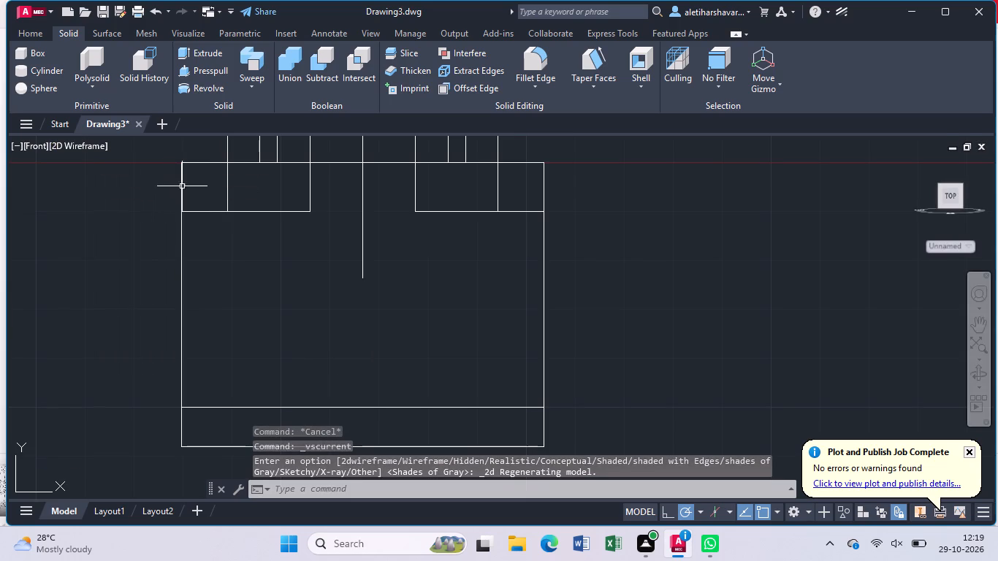
{"action": "left_click", "coordinate": [973, 346]}
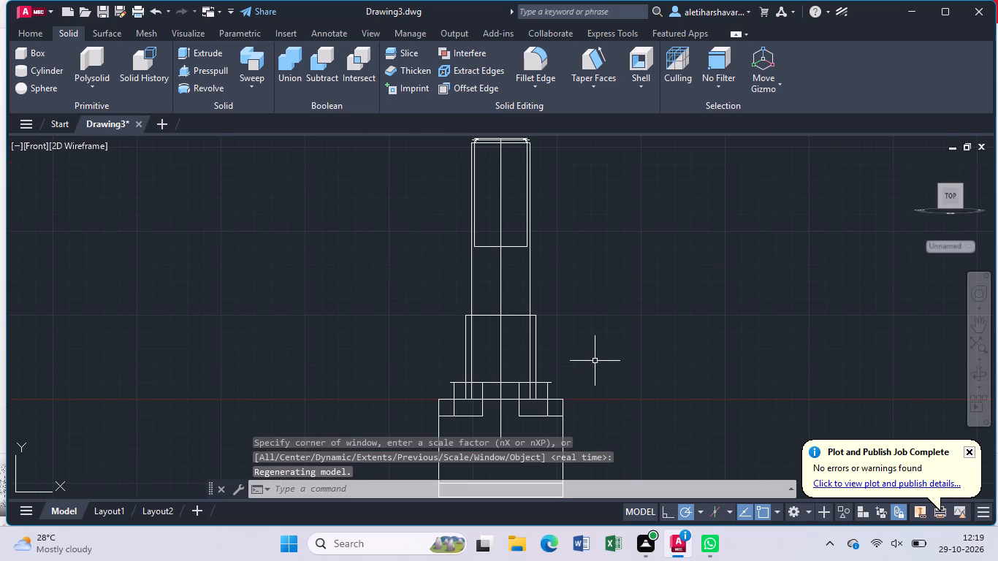
{"action": "middle_click_drag", "start_coordinate": [595, 361], "coordinate": [544, 204]}
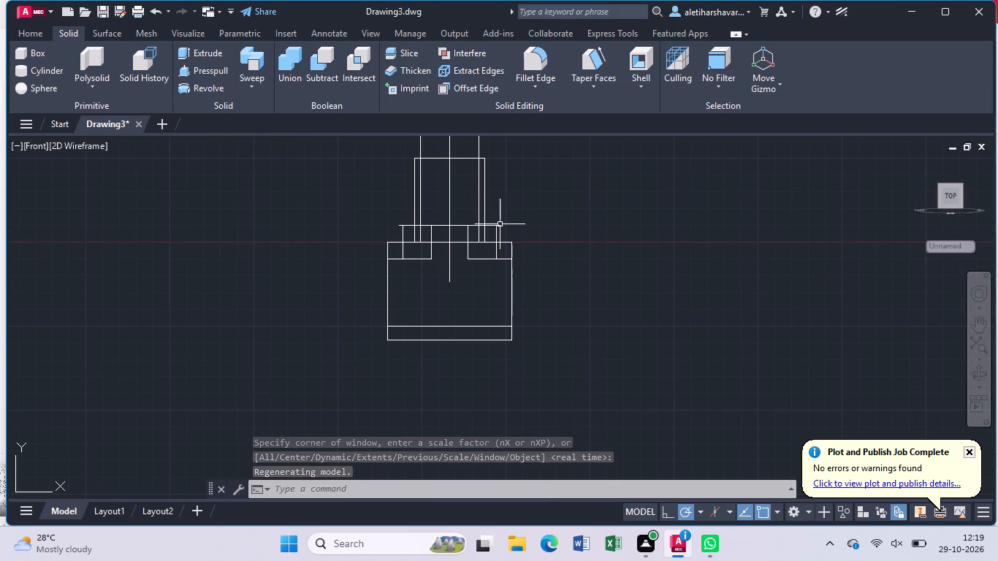
{"action": "scroll", "coordinate": [492, 232], "scroll_direction": "up", "scroll_amount": 3}
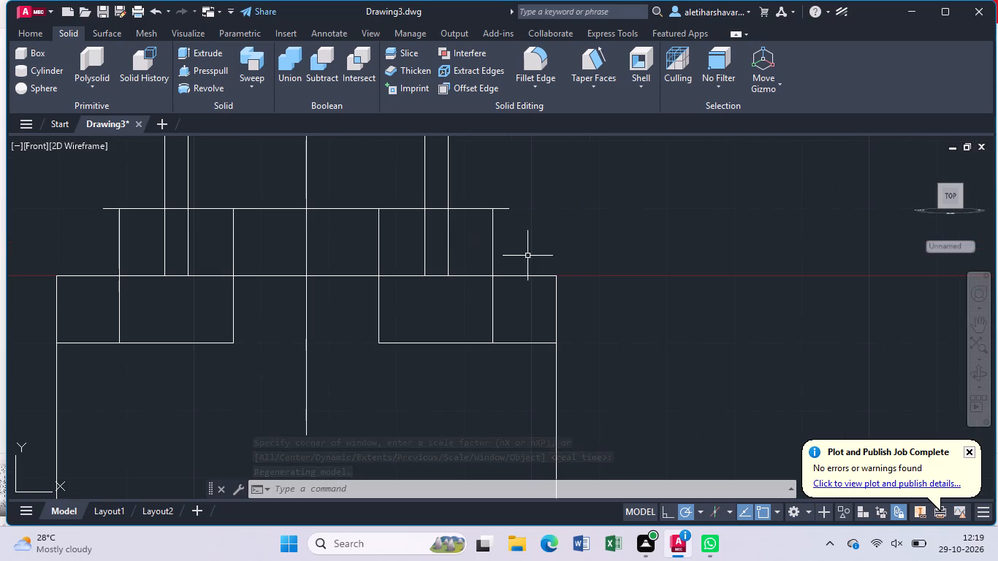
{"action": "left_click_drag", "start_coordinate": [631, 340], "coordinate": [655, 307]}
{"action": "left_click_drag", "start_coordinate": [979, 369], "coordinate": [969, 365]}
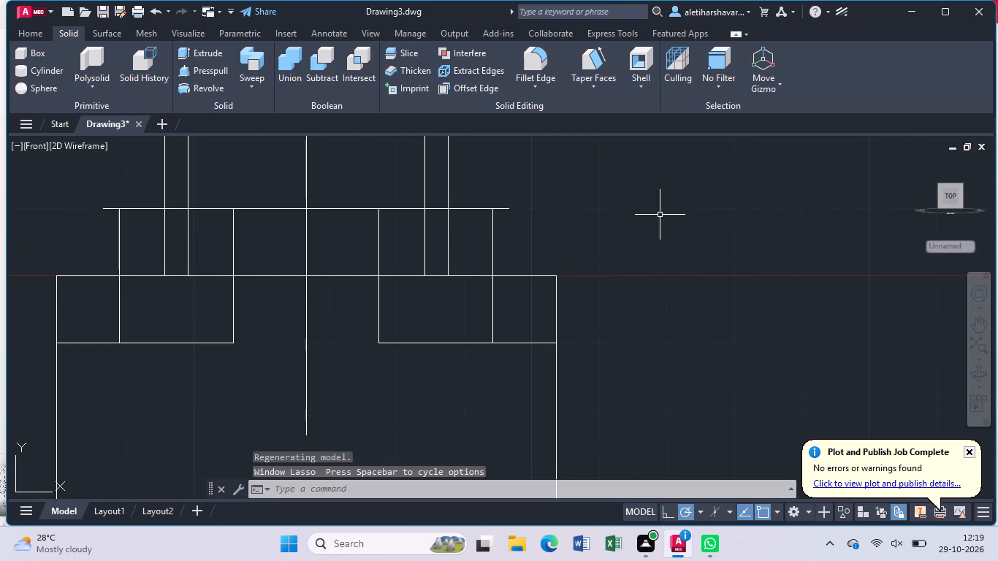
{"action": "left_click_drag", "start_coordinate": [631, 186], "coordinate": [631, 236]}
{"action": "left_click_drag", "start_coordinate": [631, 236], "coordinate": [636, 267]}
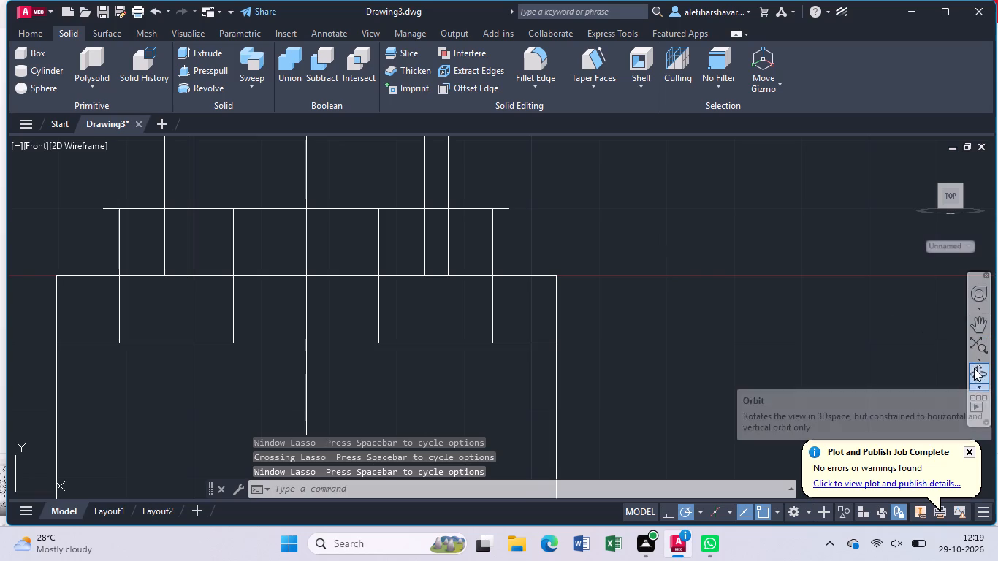
Erase the 43 mm centre reference line and the short line running from the inner circle's centre to its edge.
{"action": "left_click", "coordinate": [980, 371]}
{"action": "left_click_drag", "start_coordinate": [631, 185], "coordinate": [628, 218]}
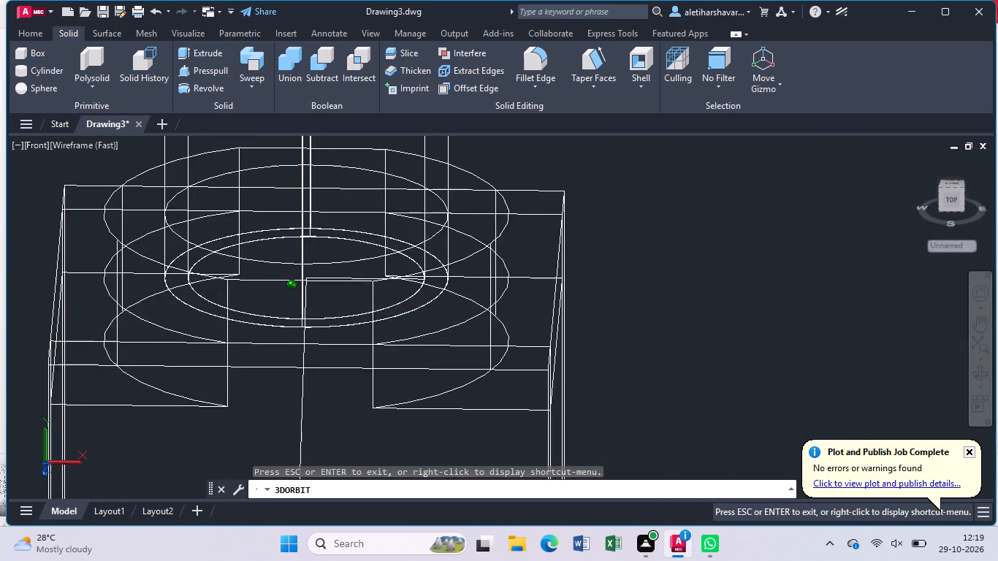
{"action": "left_click_drag", "start_coordinate": [628, 218], "coordinate": [552, 243]}
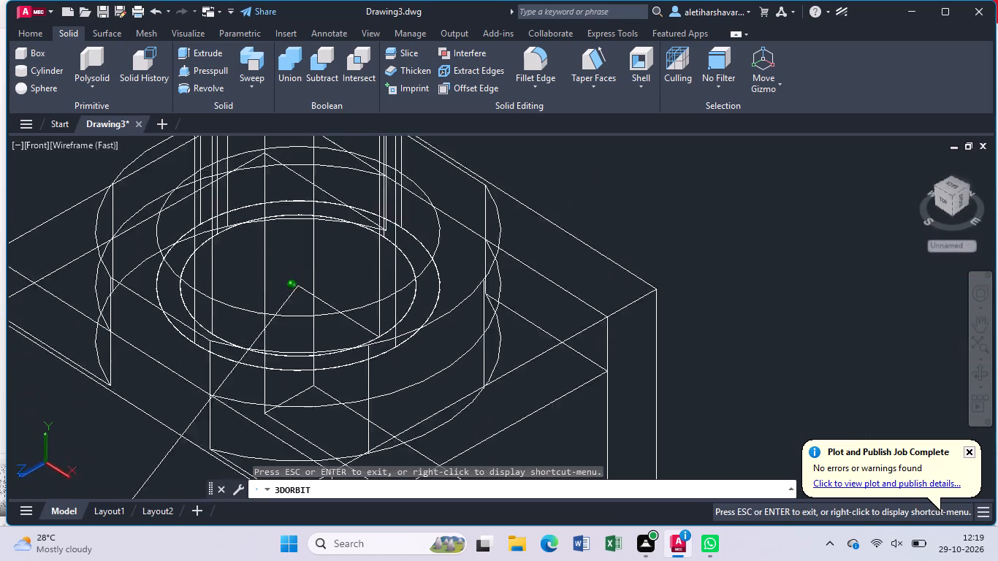
{"action": "left_click_drag", "start_coordinate": [552, 243], "coordinate": [563, 221]}
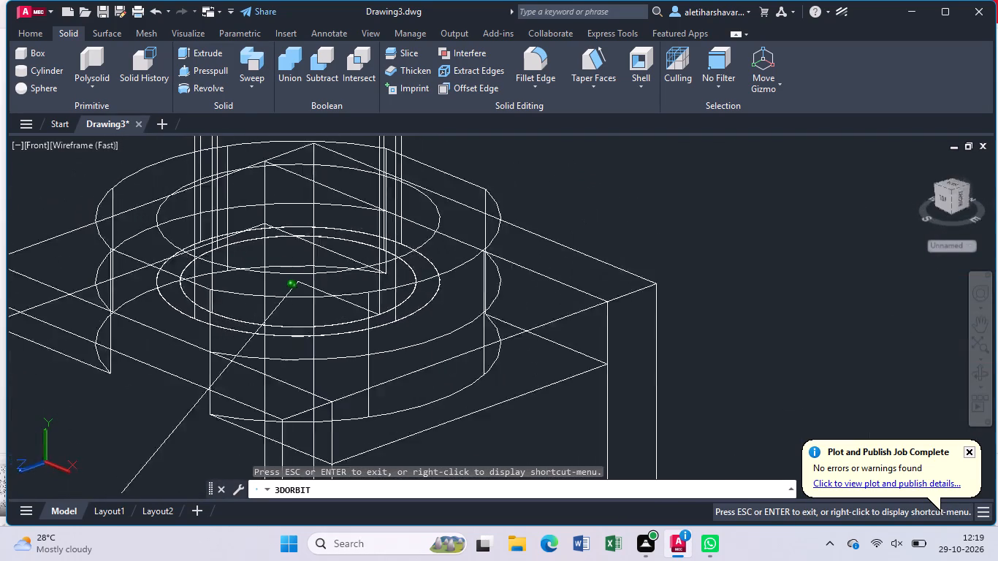
{"action": "left_click_drag", "start_coordinate": [563, 221], "coordinate": [634, 217]}
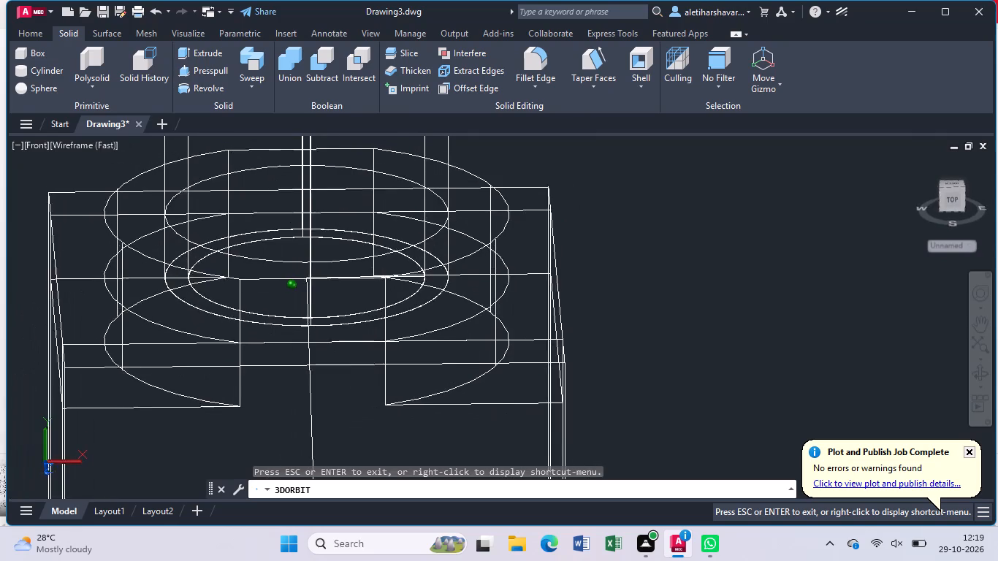
{"action": "left_click_drag", "start_coordinate": [634, 217], "coordinate": [636, 233]}
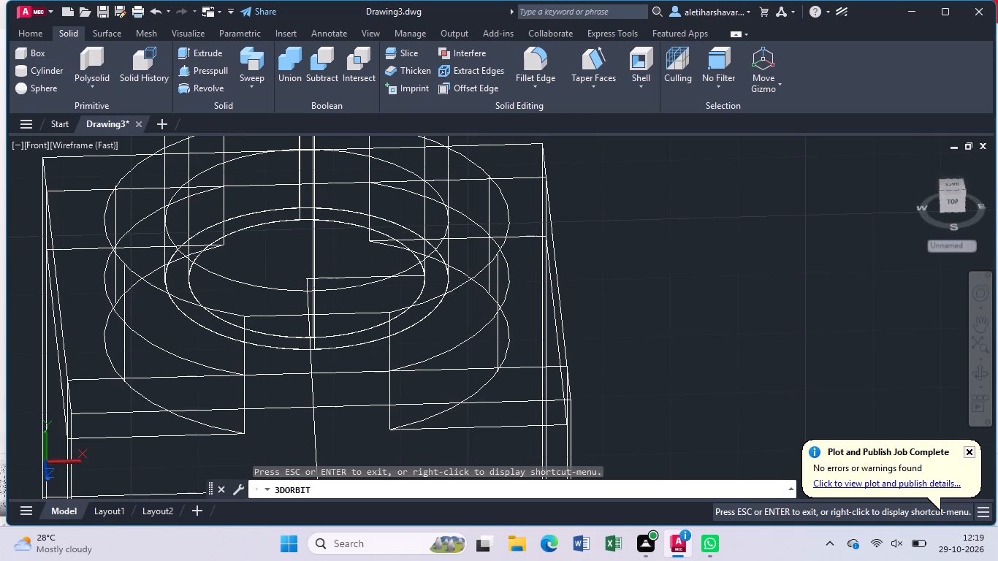
{"action": "key", "text": "Escape"}
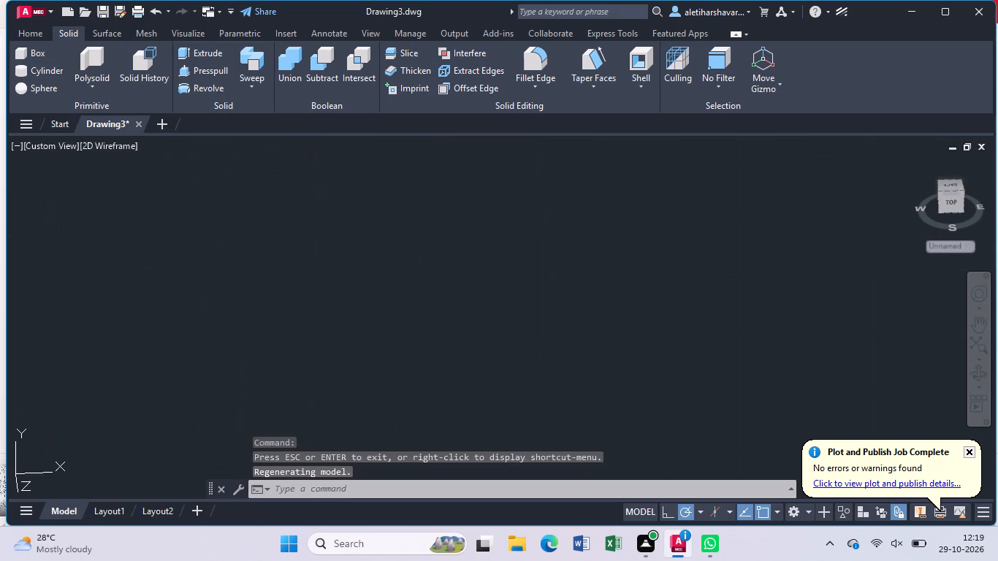
{"action": "left_click", "coordinate": [346, 278]}
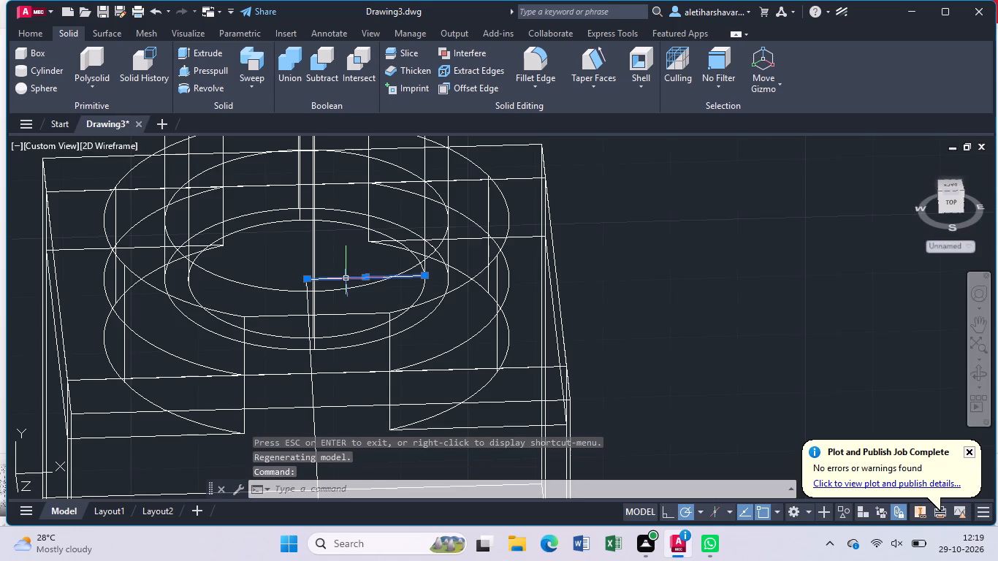
{"action": "left_click", "coordinate": [308, 305]}
{"action": "key", "text": "Delete"}
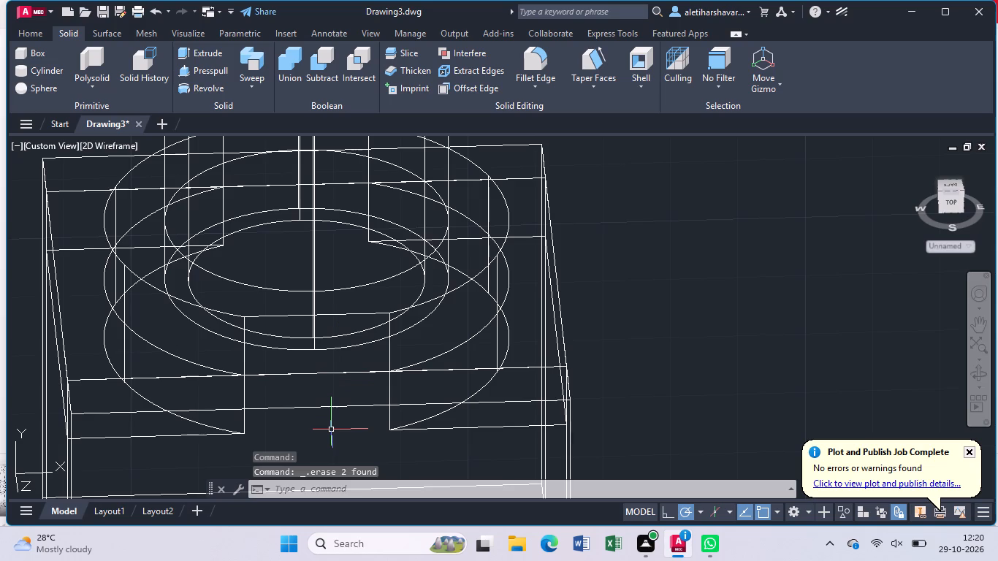
Draw a line 43 mm down one fork leg's outer edge from its top corner, adding a freehand segment toward the leg's middle.
{"action": "middle_click_drag", "start_coordinate": [331, 429], "coordinate": [330, 310]}
{"action": "scroll", "coordinate": [330, 310], "scroll_direction": "down", "scroll_amount": 1}
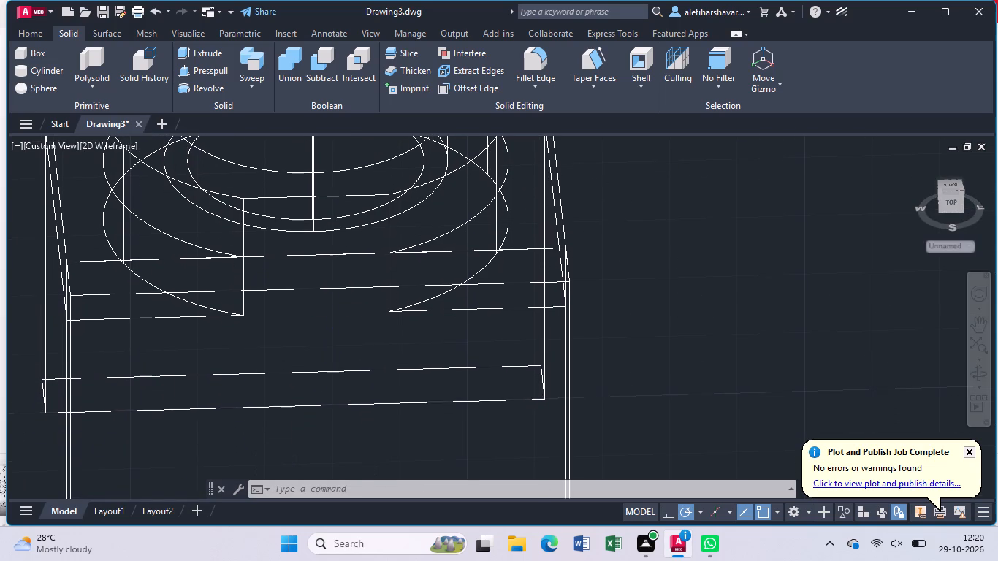
{"action": "middle_click_drag", "start_coordinate": [330, 405], "coordinate": [330, 397]}
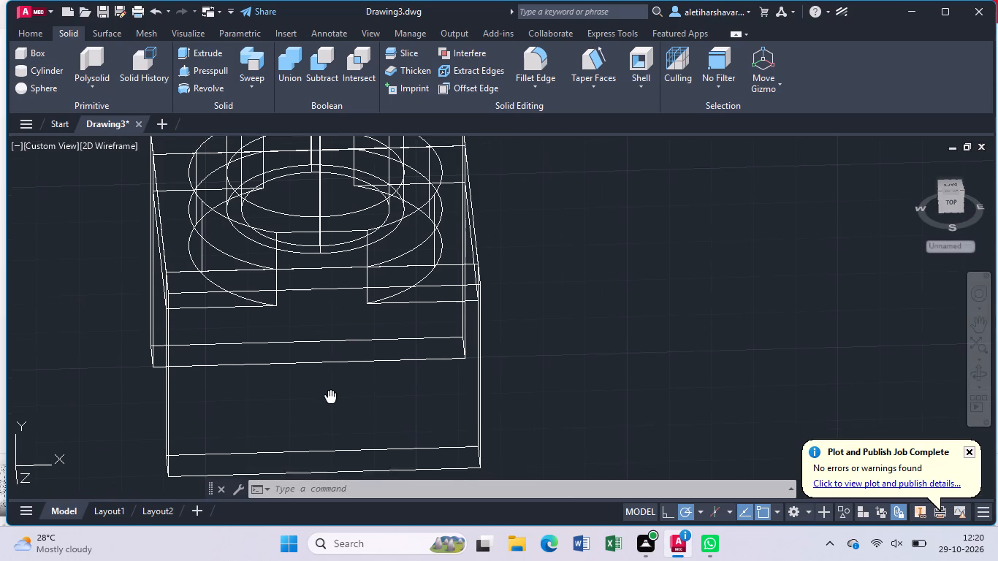
{"action": "middle_click_drag", "start_coordinate": [330, 397], "coordinate": [329, 362]}
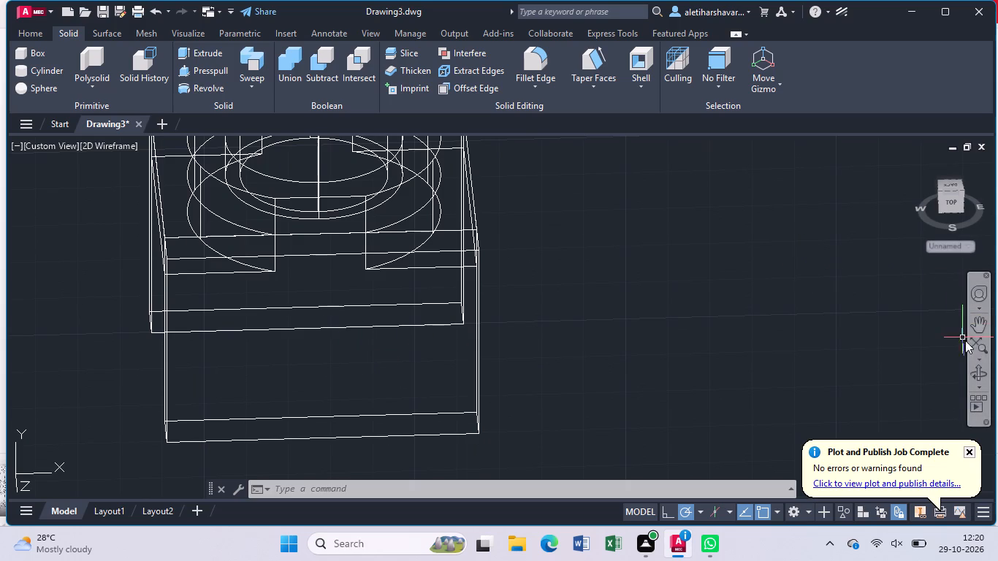
{"action": "left_click", "coordinate": [983, 373]}
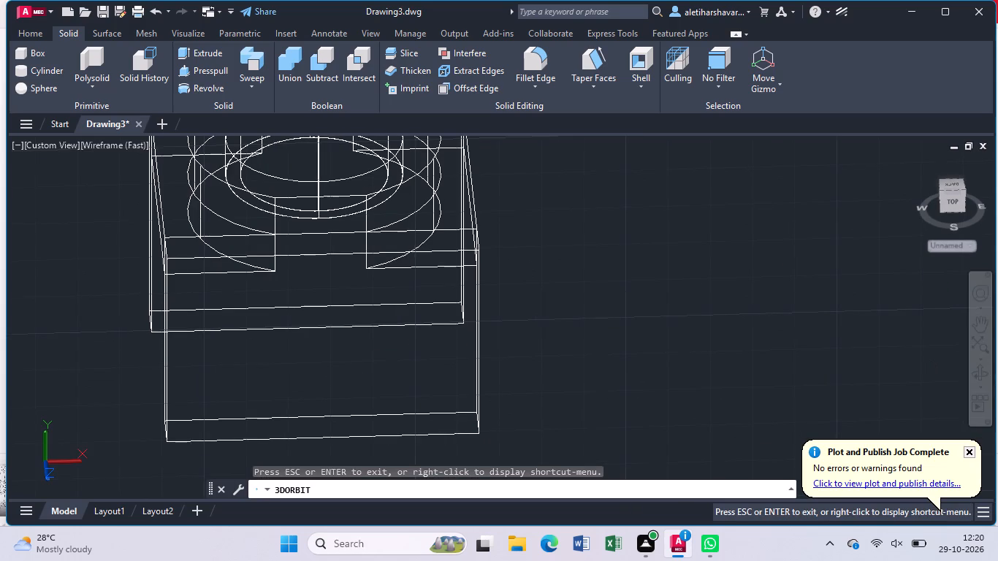
{"action": "left_click_drag", "start_coordinate": [516, 359], "coordinate": [618, 324]}
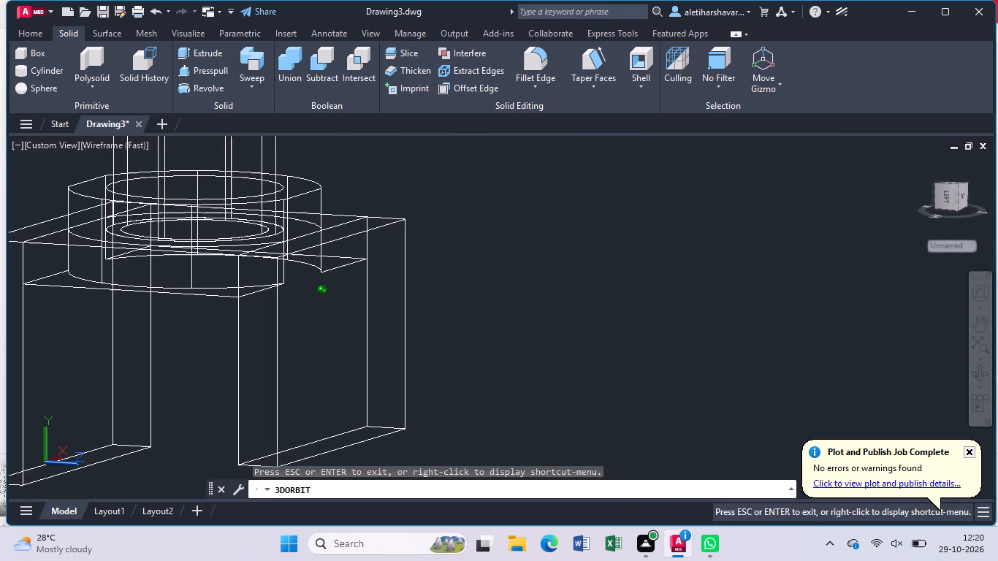
{"action": "left_click_drag", "start_coordinate": [618, 324], "coordinate": [653, 316]}
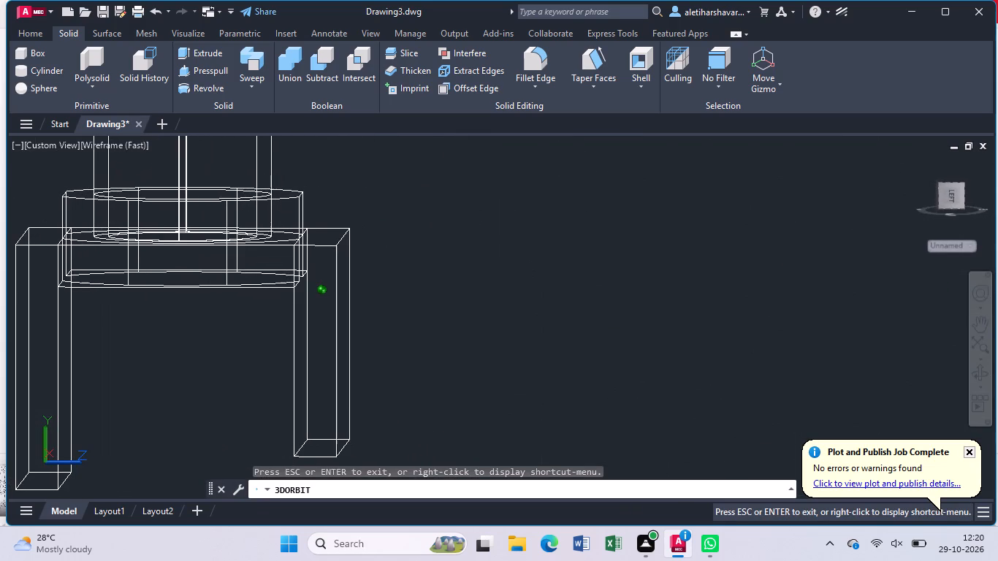
{"action": "left_click_drag", "start_coordinate": [653, 316], "coordinate": [659, 316]}
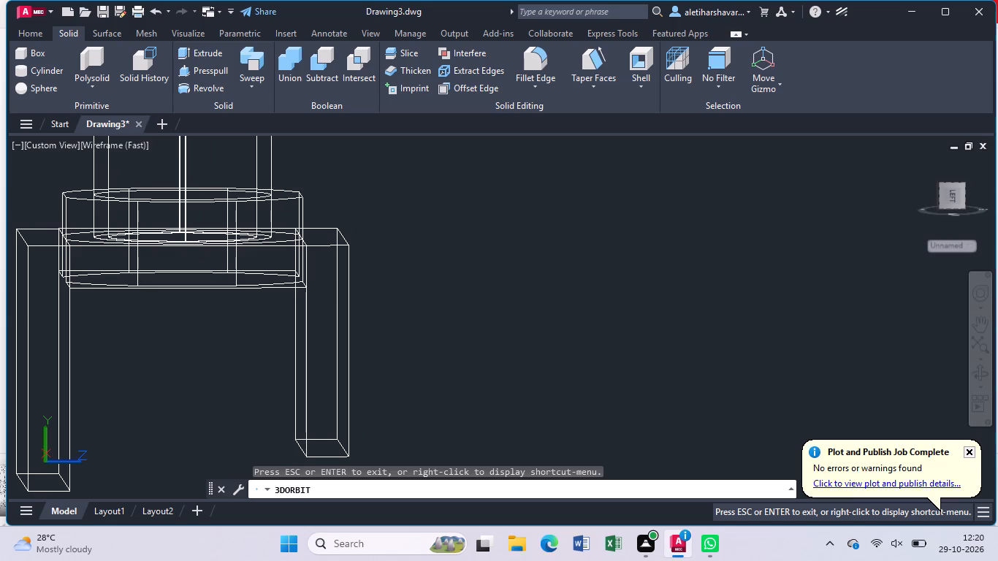
{"action": "key", "text": "l"}
{"action": "key", "text": "Return"}
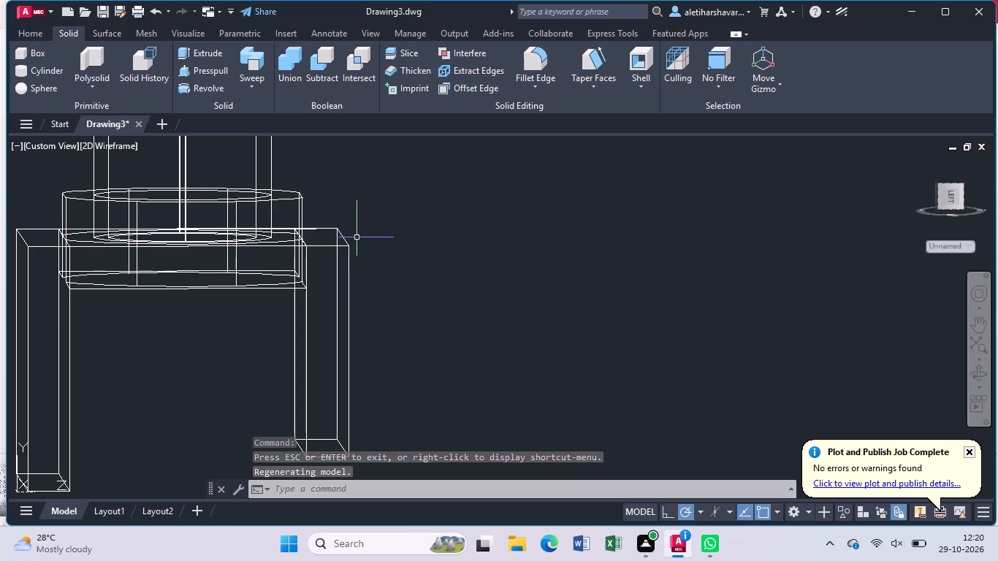
{"action": "key", "text": "l"}
{"action": "key", "text": "Return"}
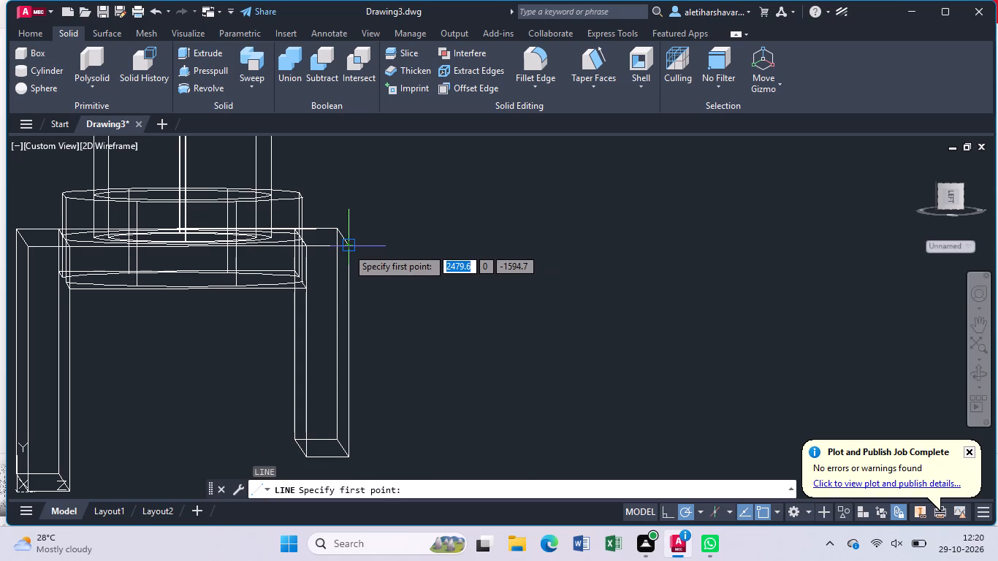
{"action": "left_click", "coordinate": [347, 248]}
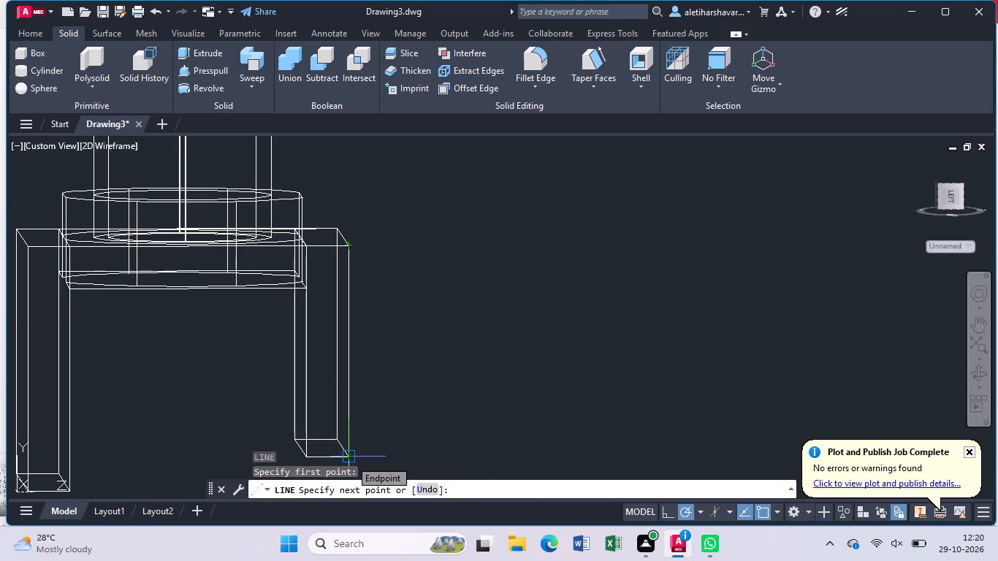
{"action": "type", "text": "43"}
{"action": "key", "text": "Return"}
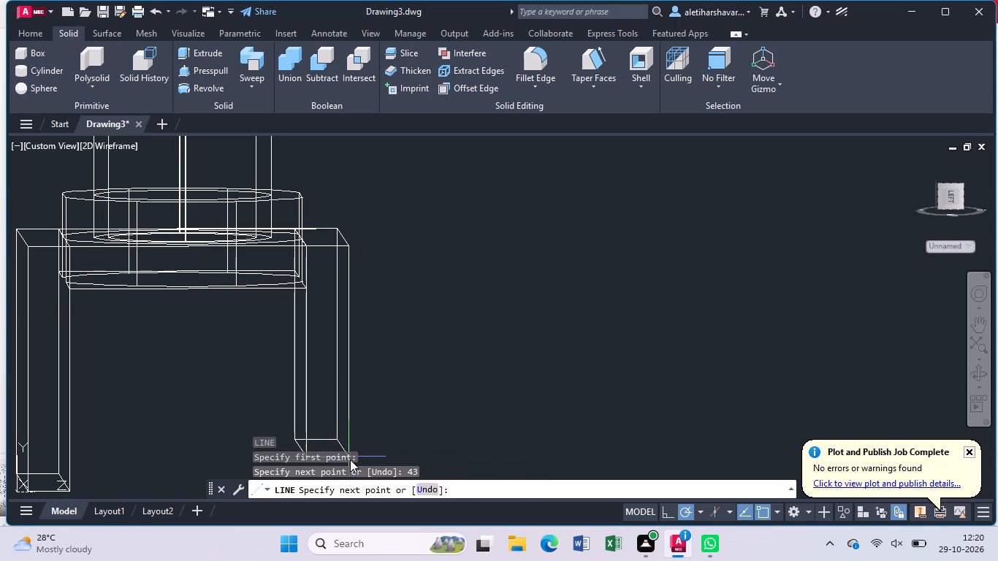
{"action": "left_click", "coordinate": [329, 405]}
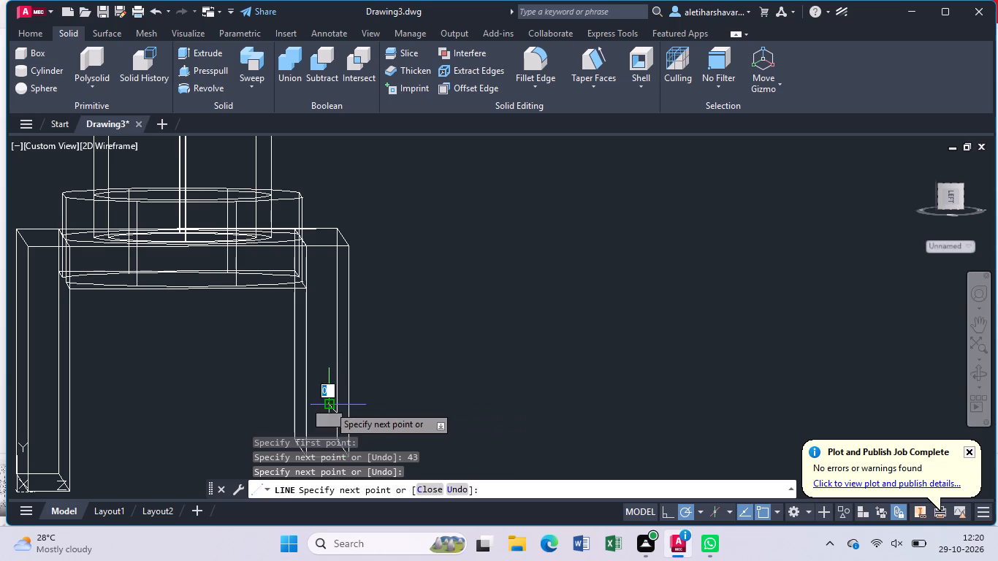
{"action": "key", "text": "Escape"}
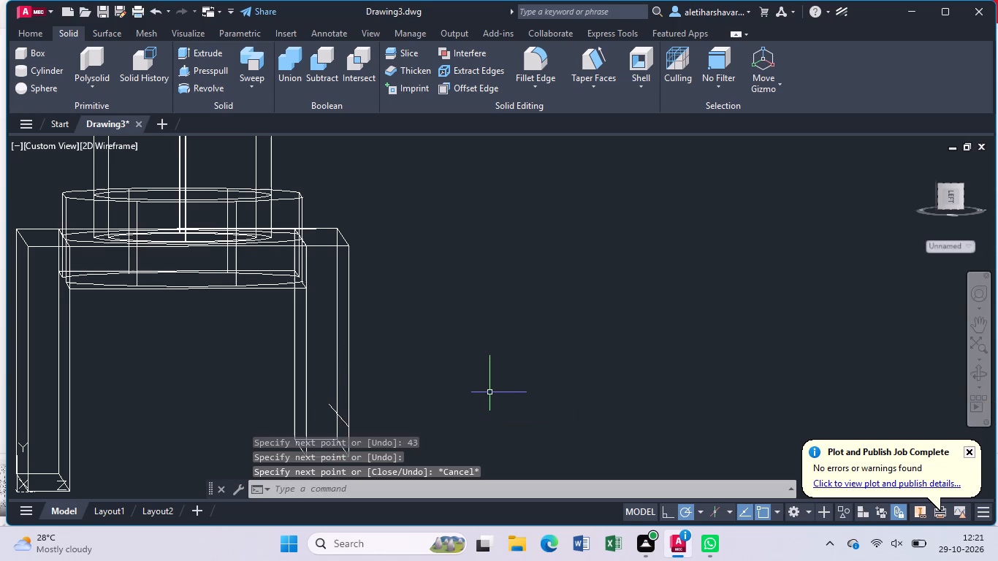
Examine the new line segments on the fork leg from several angles around the base.
{"action": "left_click", "coordinate": [985, 377]}
{"action": "left_click_drag", "start_coordinate": [657, 313], "coordinate": [635, 320]}
{"action": "left_click_drag", "start_coordinate": [582, 416], "coordinate": [563, 405]}
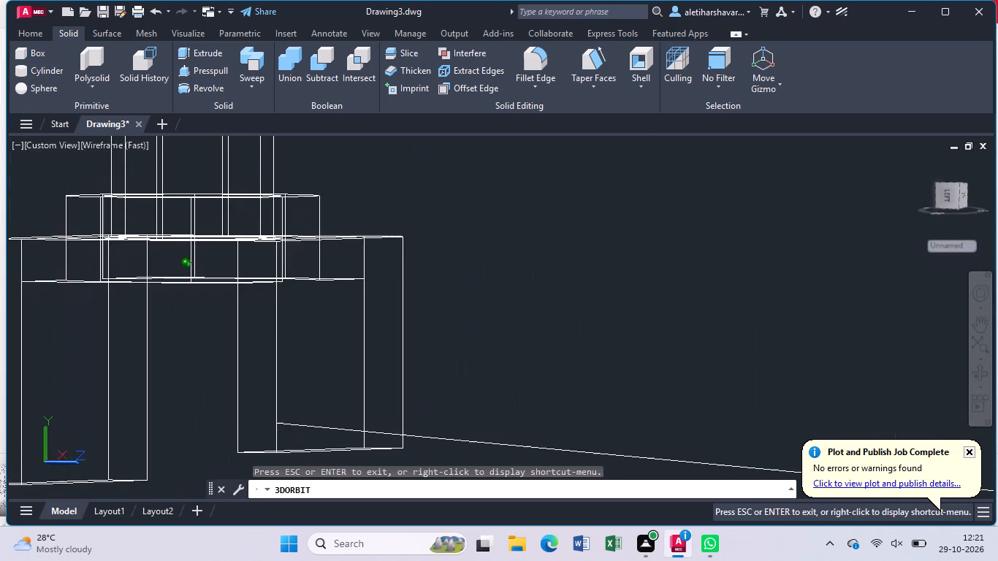
{"action": "left_click_drag", "start_coordinate": [563, 405], "coordinate": [494, 412]}
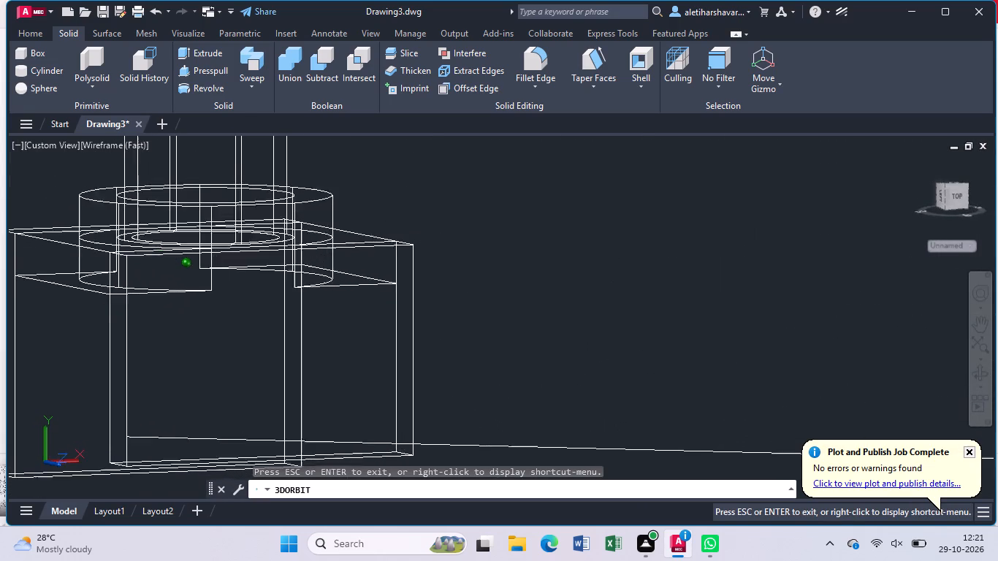
{"action": "left_click_drag", "start_coordinate": [494, 412], "coordinate": [460, 411]}
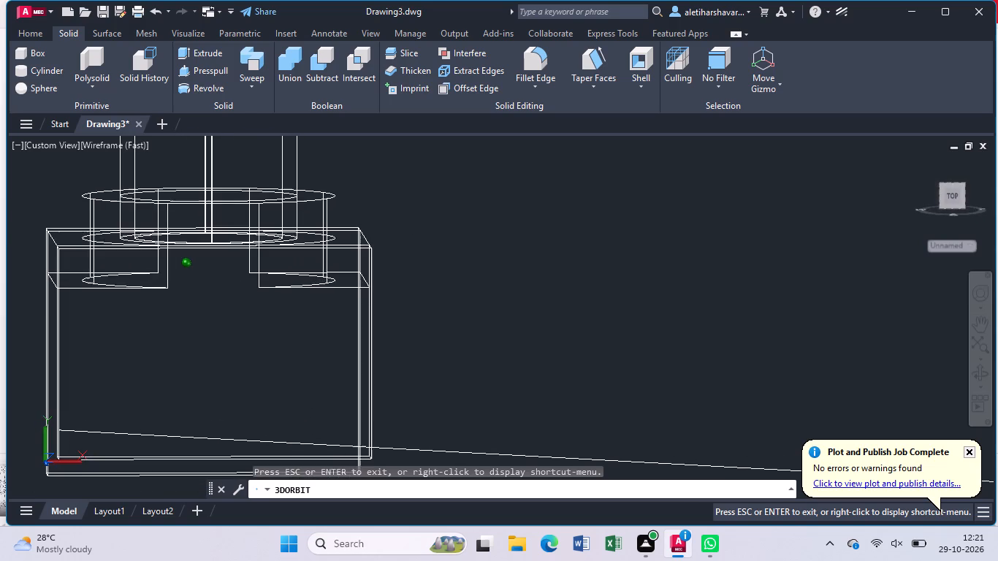
{"action": "left_click_drag", "start_coordinate": [460, 411], "coordinate": [465, 399]}
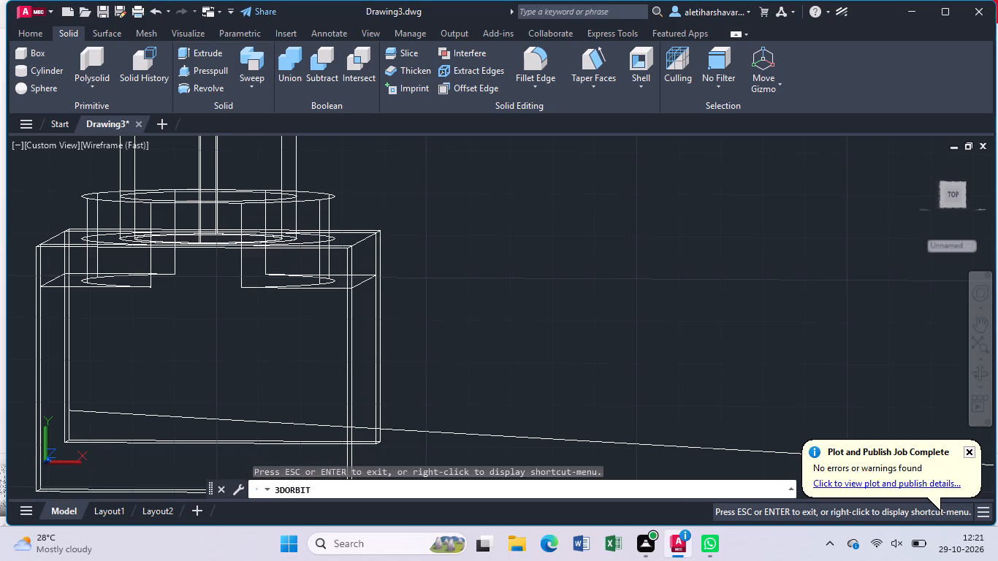
{"action": "key", "text": "Escape"}
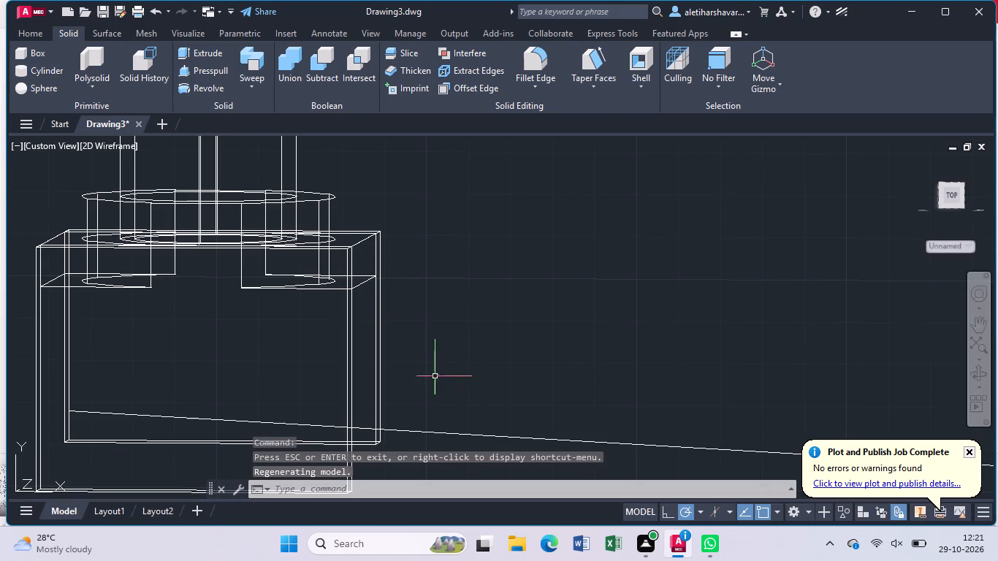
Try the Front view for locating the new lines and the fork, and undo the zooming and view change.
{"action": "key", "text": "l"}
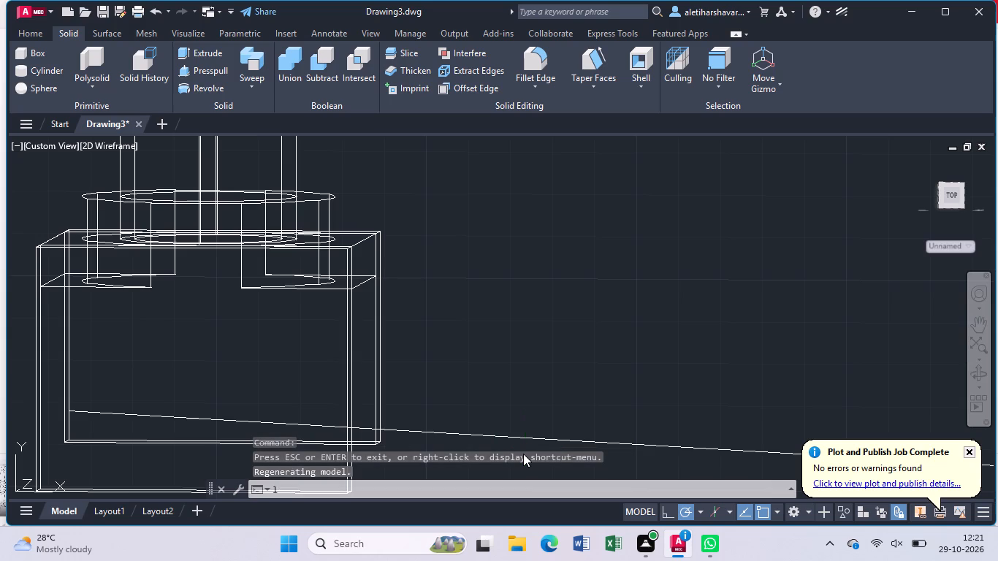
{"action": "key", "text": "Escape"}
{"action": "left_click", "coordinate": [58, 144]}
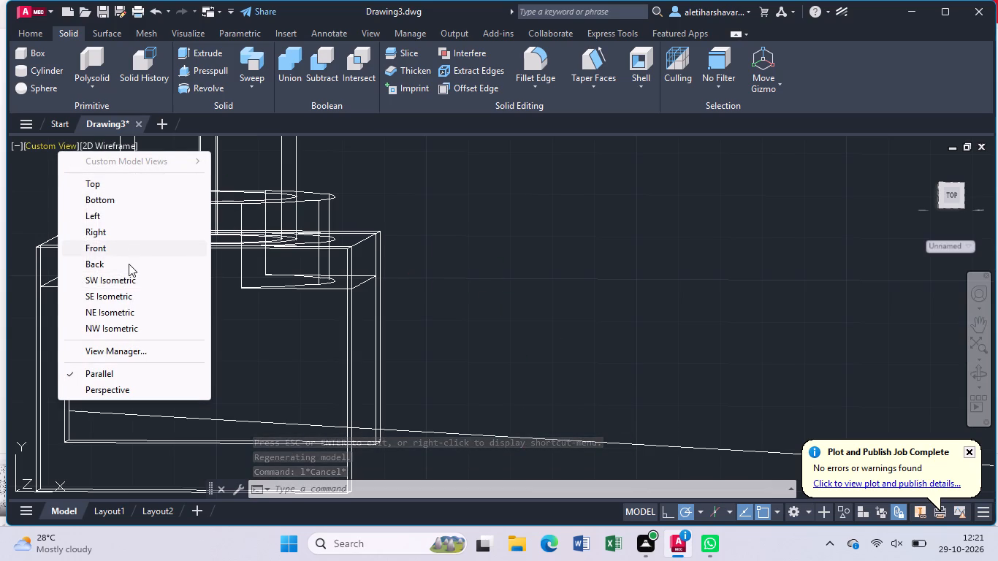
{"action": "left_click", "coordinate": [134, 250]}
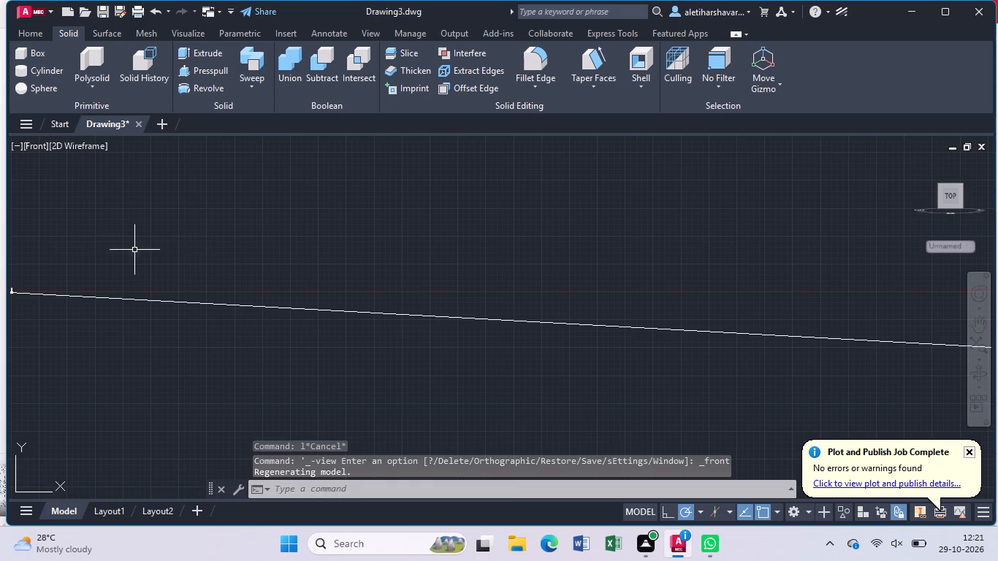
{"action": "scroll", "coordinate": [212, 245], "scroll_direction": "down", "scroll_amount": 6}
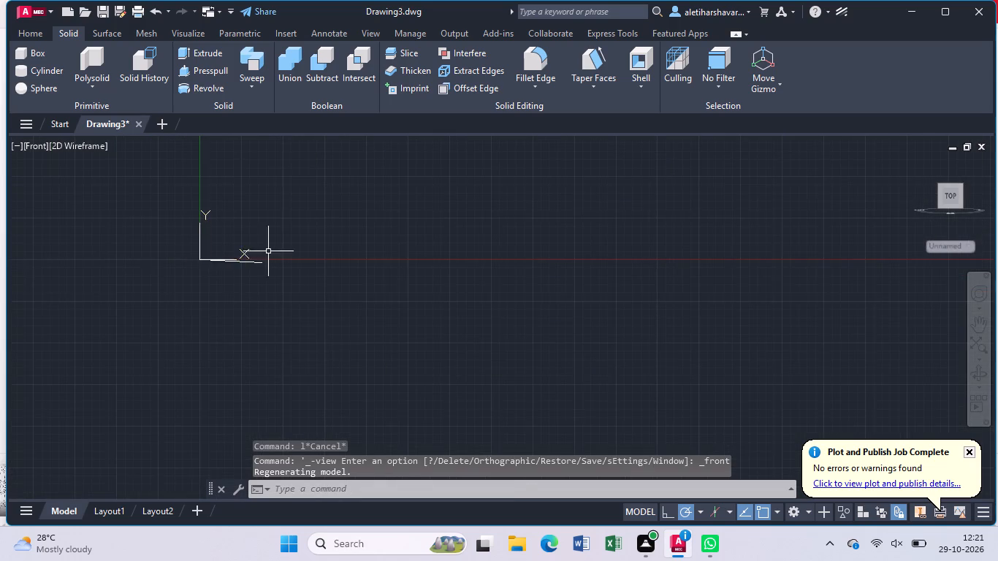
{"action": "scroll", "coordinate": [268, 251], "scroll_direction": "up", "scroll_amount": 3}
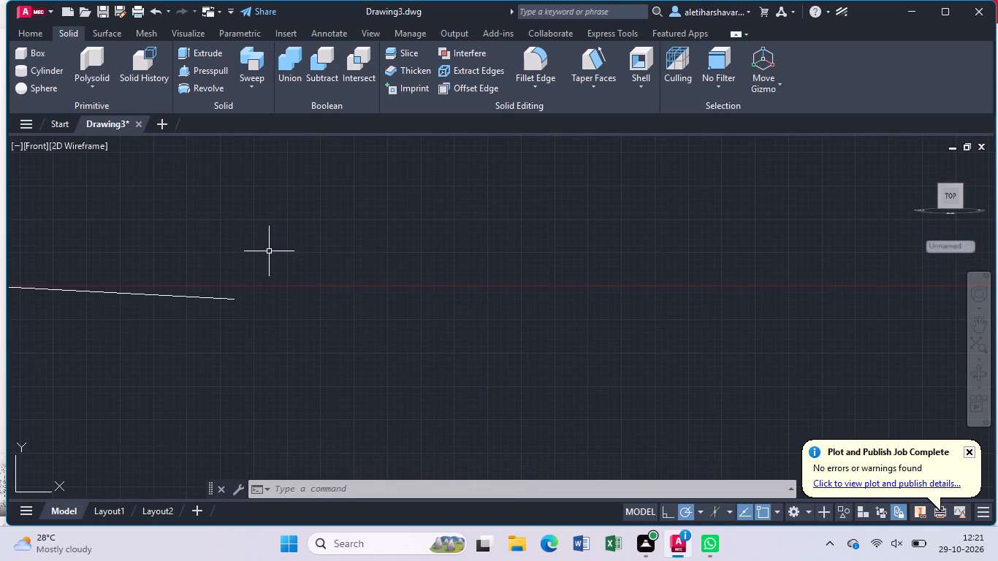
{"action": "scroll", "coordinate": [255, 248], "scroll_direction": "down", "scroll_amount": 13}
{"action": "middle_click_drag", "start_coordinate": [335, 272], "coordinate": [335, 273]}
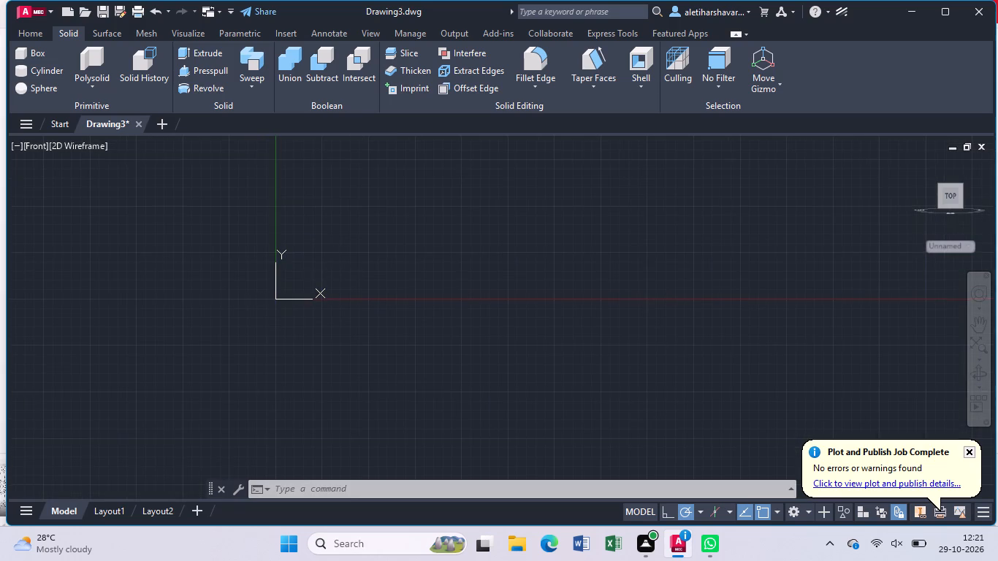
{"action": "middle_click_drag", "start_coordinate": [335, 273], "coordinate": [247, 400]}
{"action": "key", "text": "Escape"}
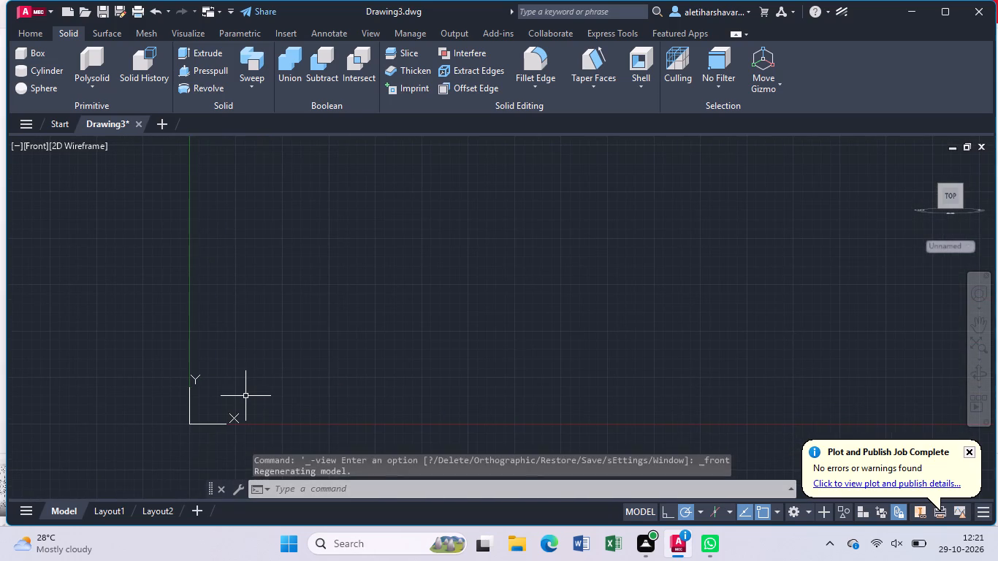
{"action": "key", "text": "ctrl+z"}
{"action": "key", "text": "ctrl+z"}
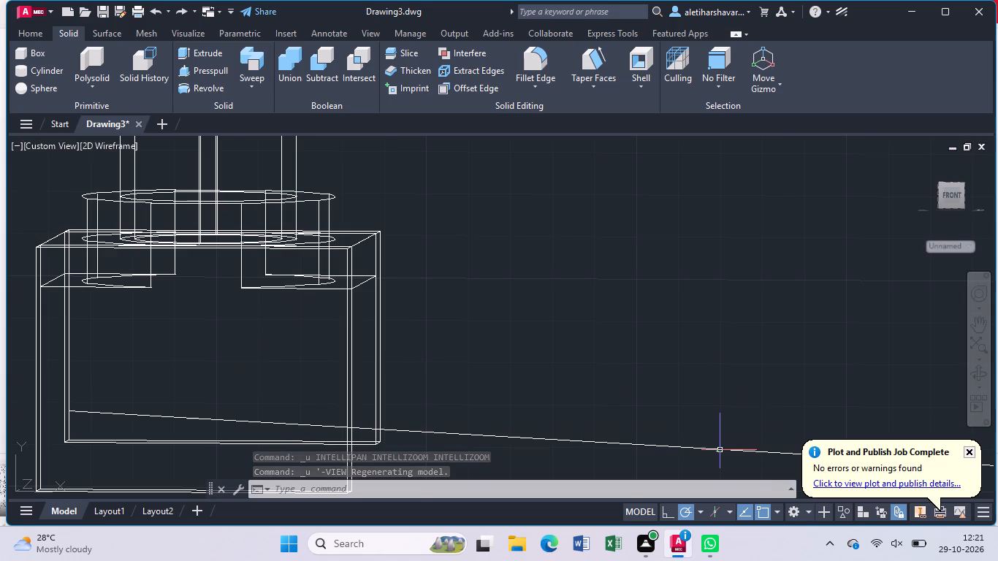
Trim away the long slanted stray segment that runs out past the fork leg.
{"action": "type", "text": "tr"}
{"action": "key", "text": "Return"}
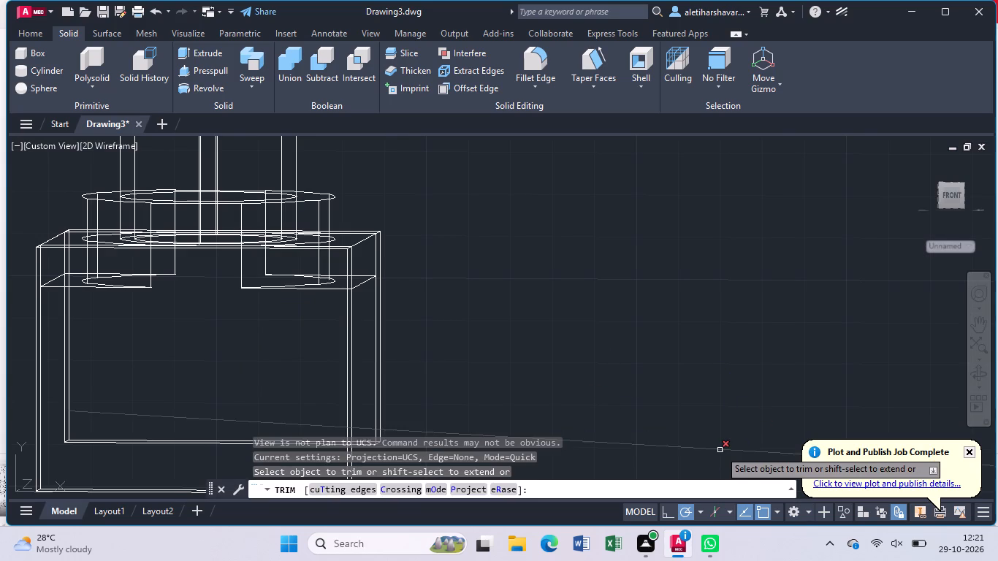
{"action": "left_click", "coordinate": [723, 450]}
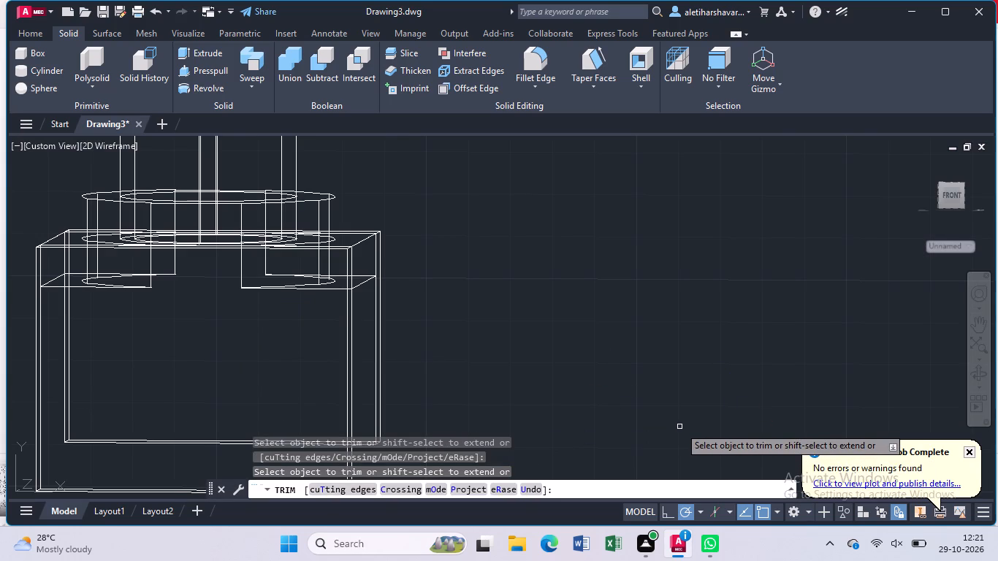
{"action": "key", "text": "Escape"}
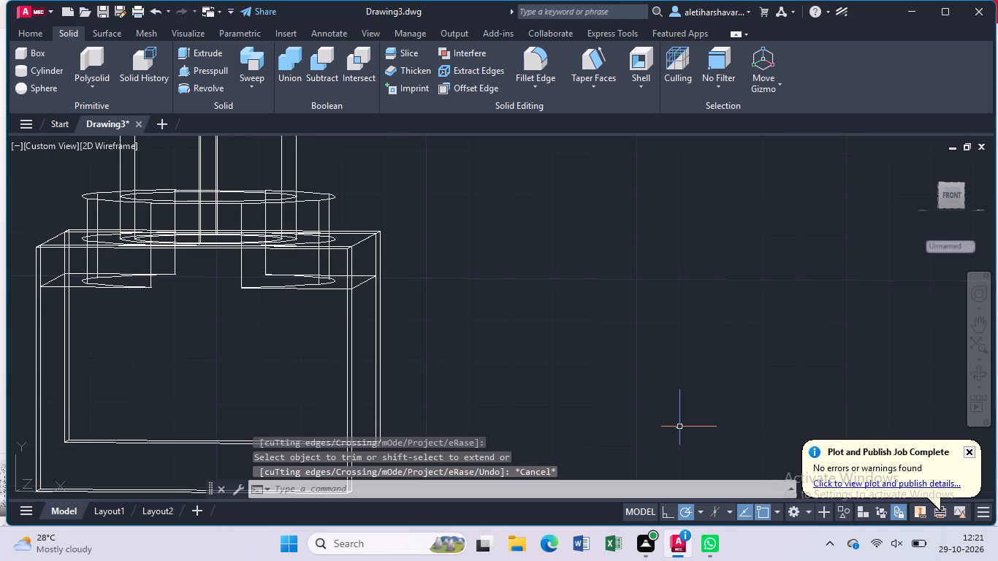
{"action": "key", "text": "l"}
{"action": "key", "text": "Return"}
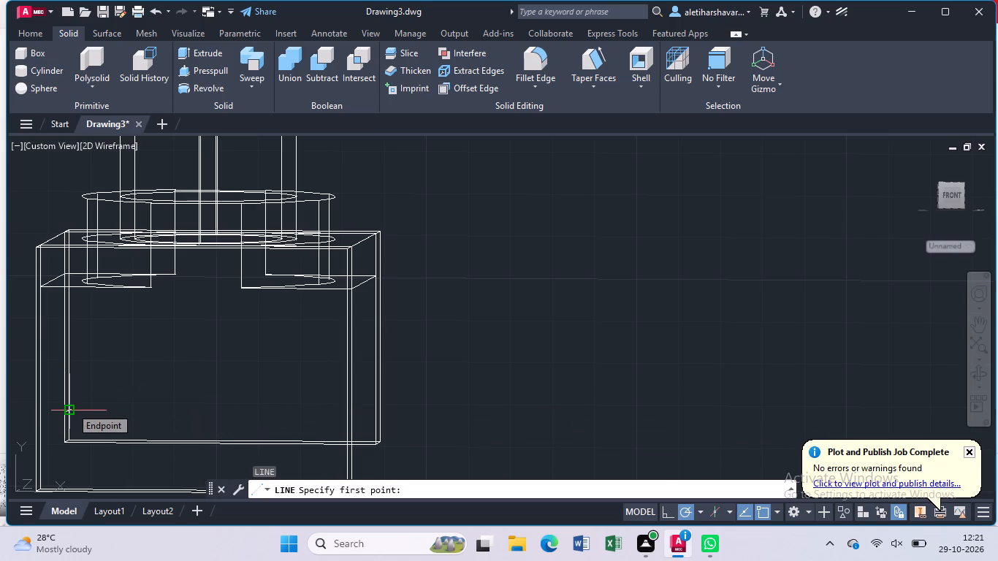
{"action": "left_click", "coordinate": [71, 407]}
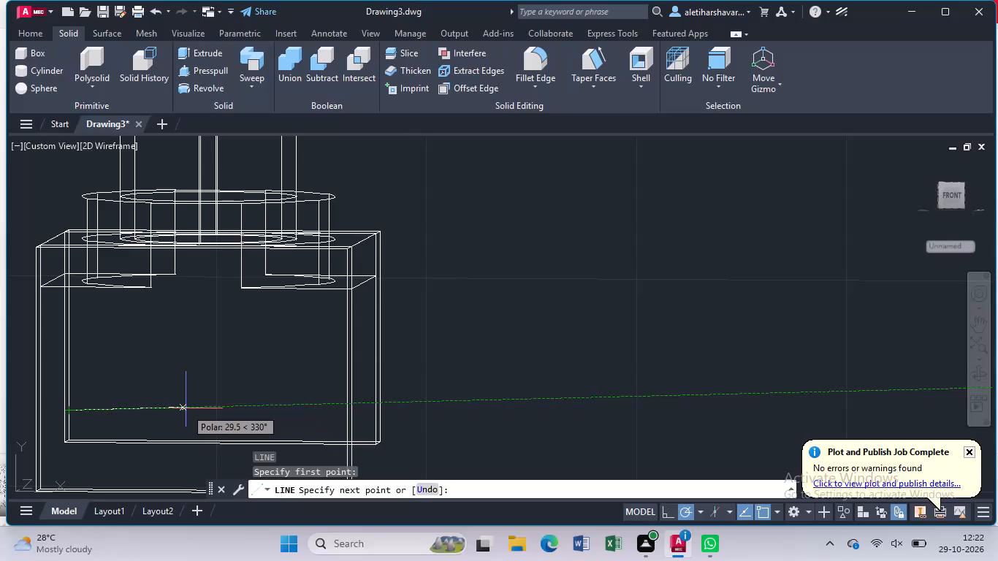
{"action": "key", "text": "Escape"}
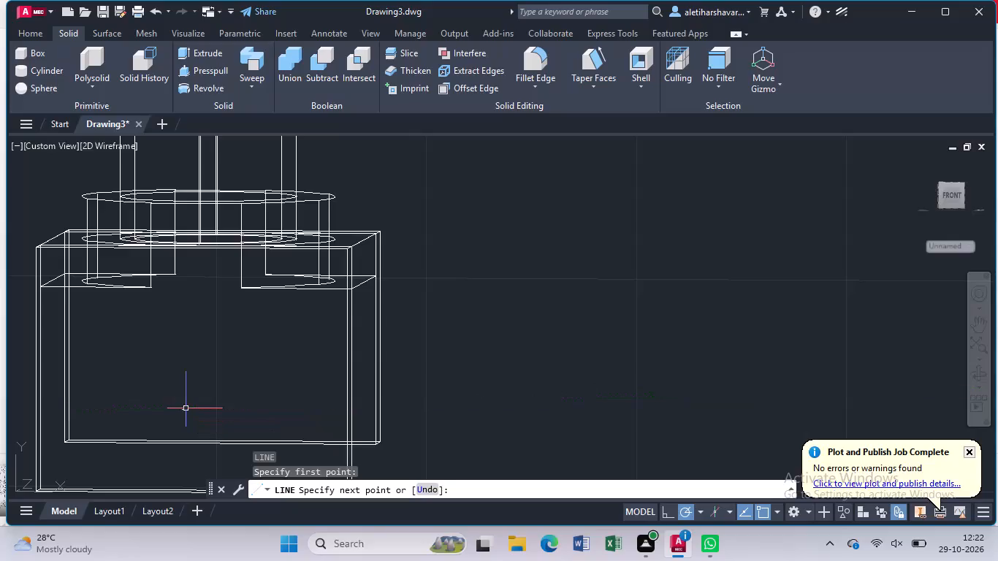
Switch to the Front view and bring the whole fork base into sight.
{"action": "left_click", "coordinate": [42, 142]}
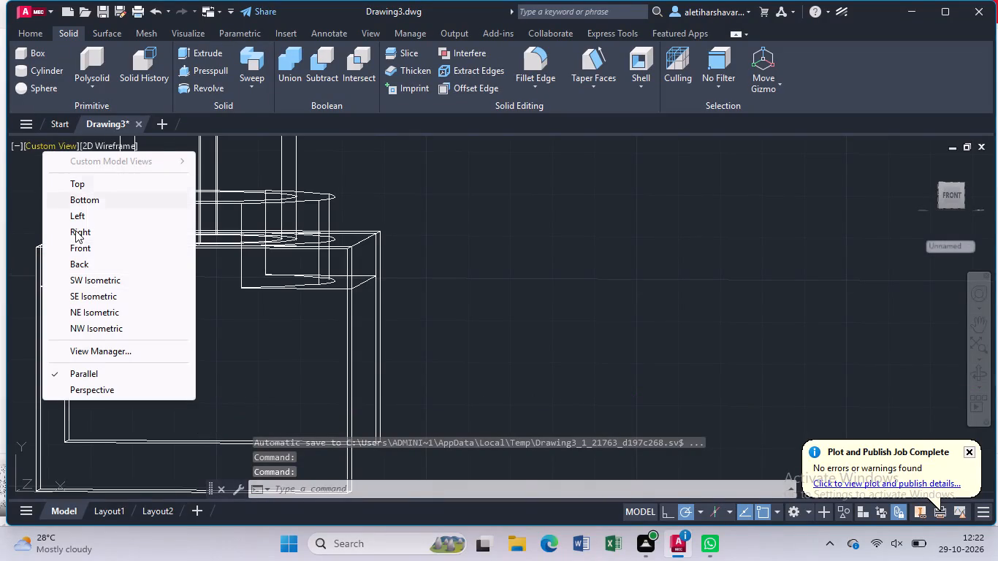
{"action": "left_click", "coordinate": [79, 249]}
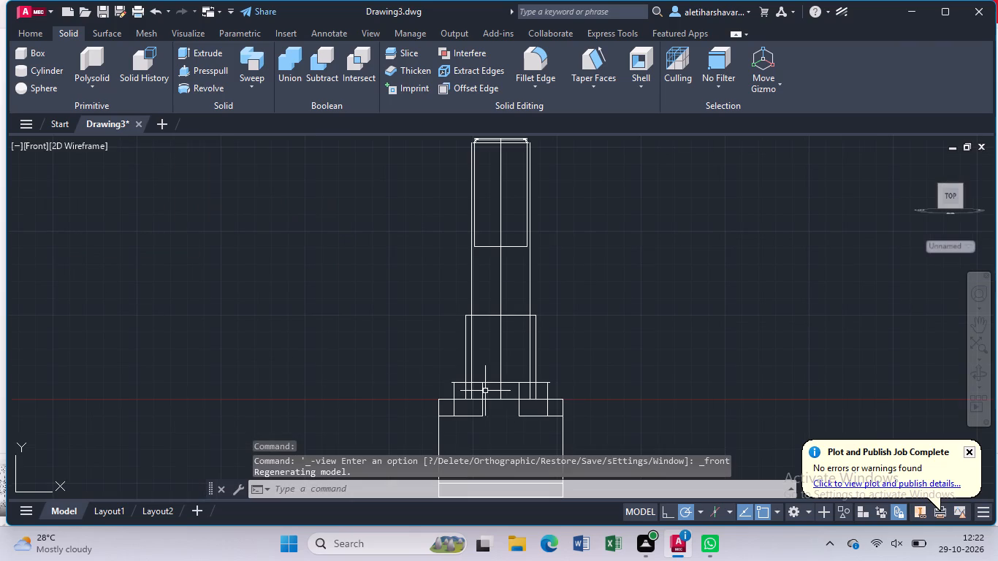
{"action": "middle_click_drag", "start_coordinate": [535, 430], "coordinate": [385, 338]}
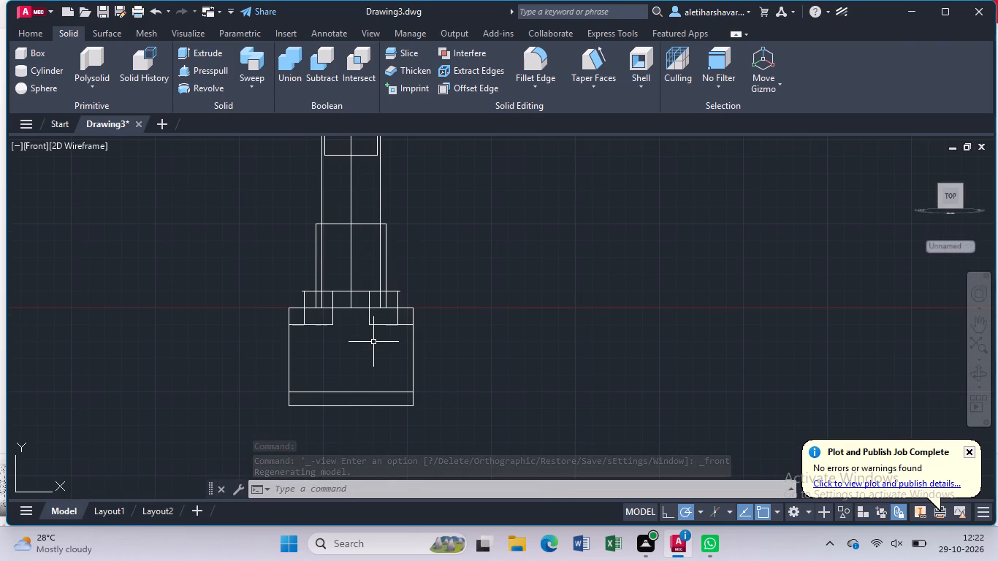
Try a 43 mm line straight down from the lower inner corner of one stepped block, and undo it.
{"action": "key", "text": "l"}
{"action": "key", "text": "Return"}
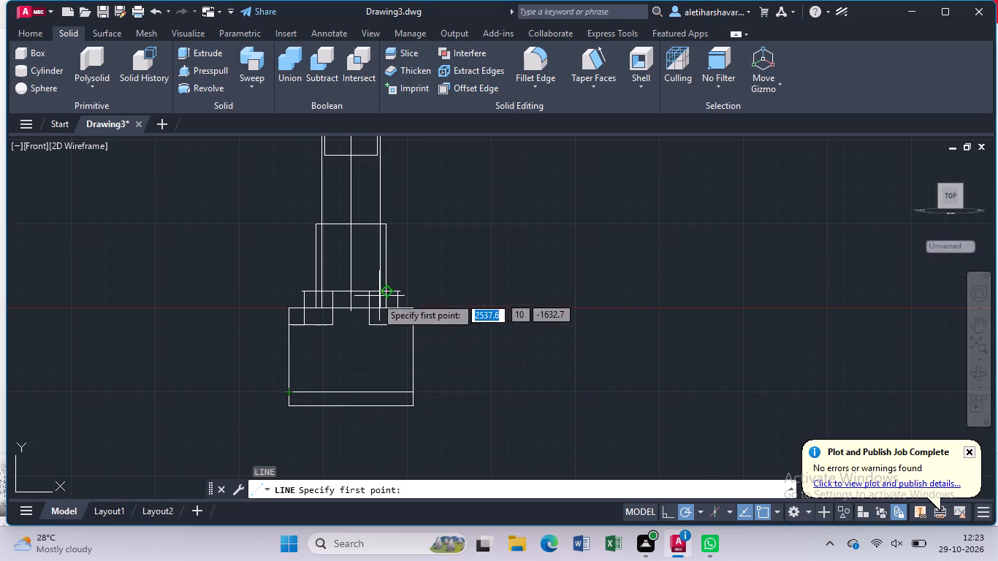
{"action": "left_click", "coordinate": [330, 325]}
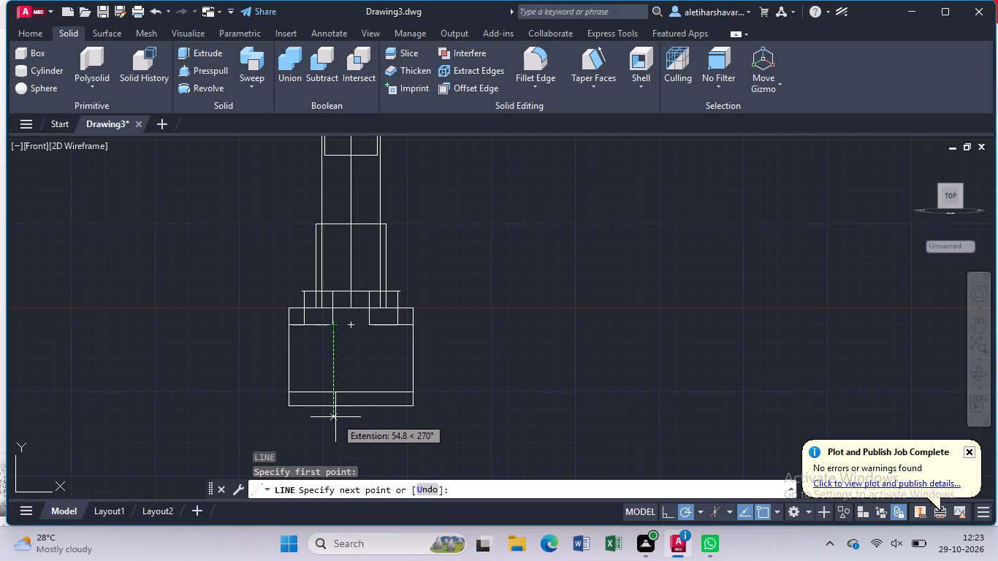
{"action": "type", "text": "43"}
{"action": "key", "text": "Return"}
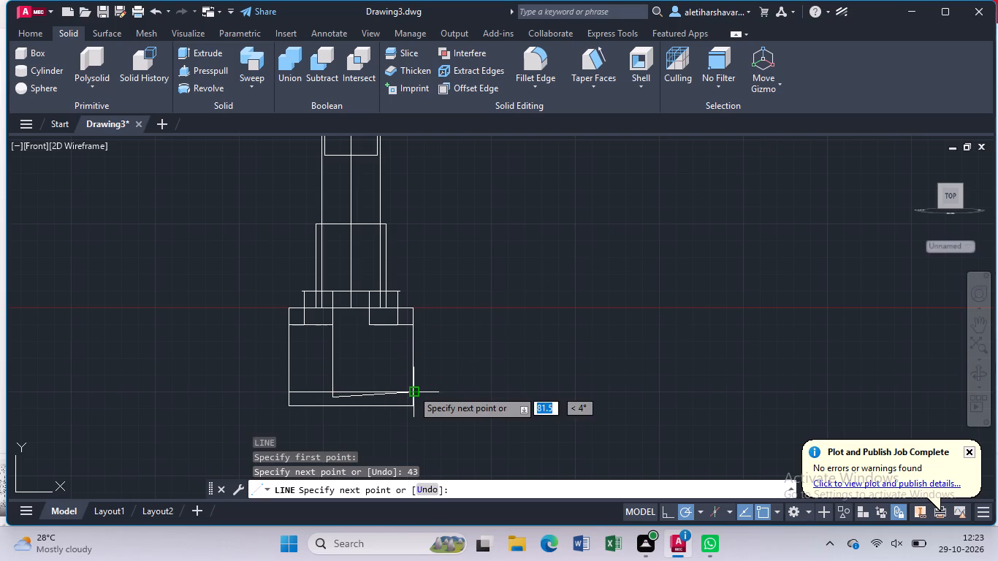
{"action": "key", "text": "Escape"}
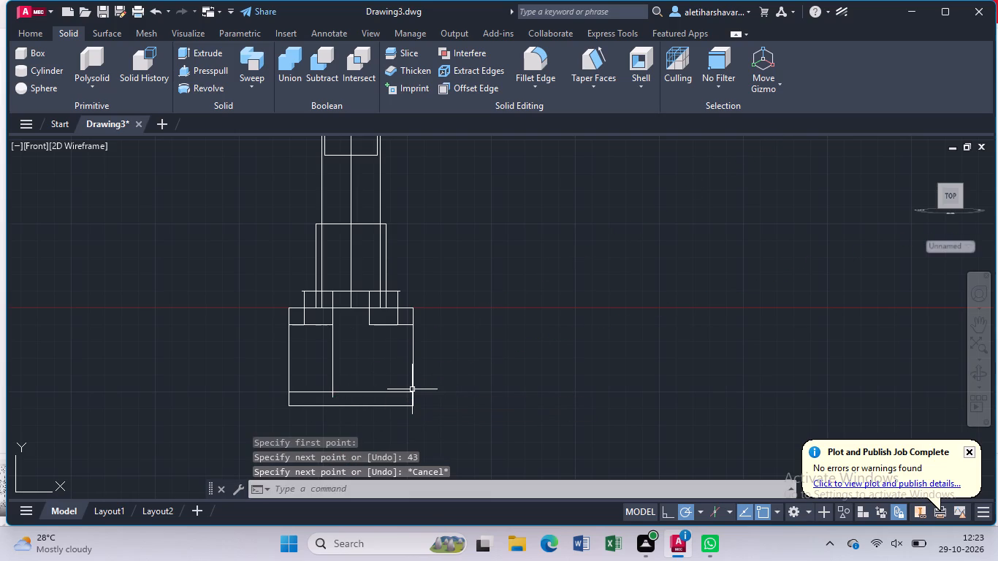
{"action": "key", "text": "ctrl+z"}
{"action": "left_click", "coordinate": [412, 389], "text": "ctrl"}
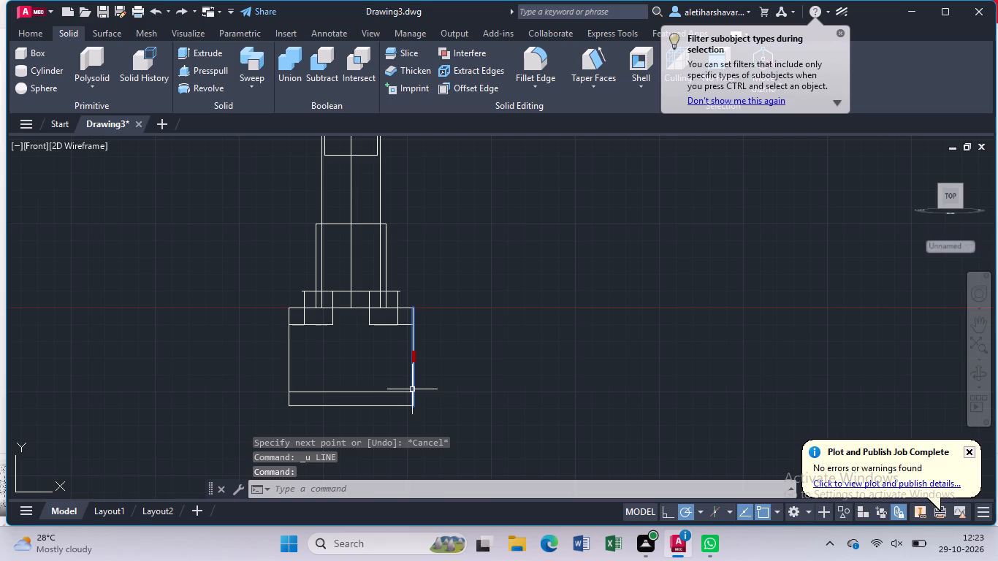
Draw a line 43 mm down from the slot edge at the base's top, adding a horizontal segment about 25 mm across the centre.
{"action": "key", "text": "l"}
{"action": "key", "text": "Return"}
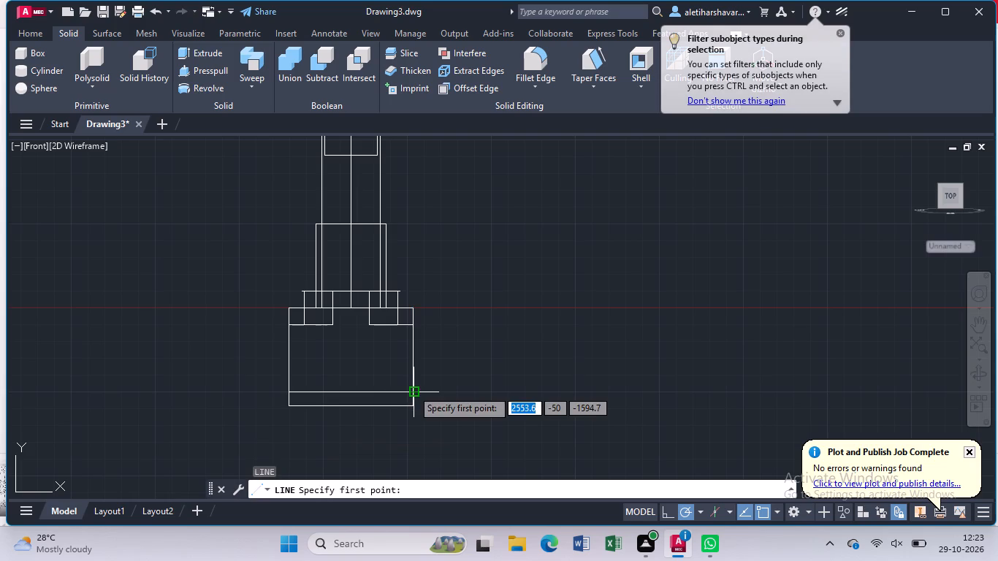
{"action": "left_click", "coordinate": [332, 306]}
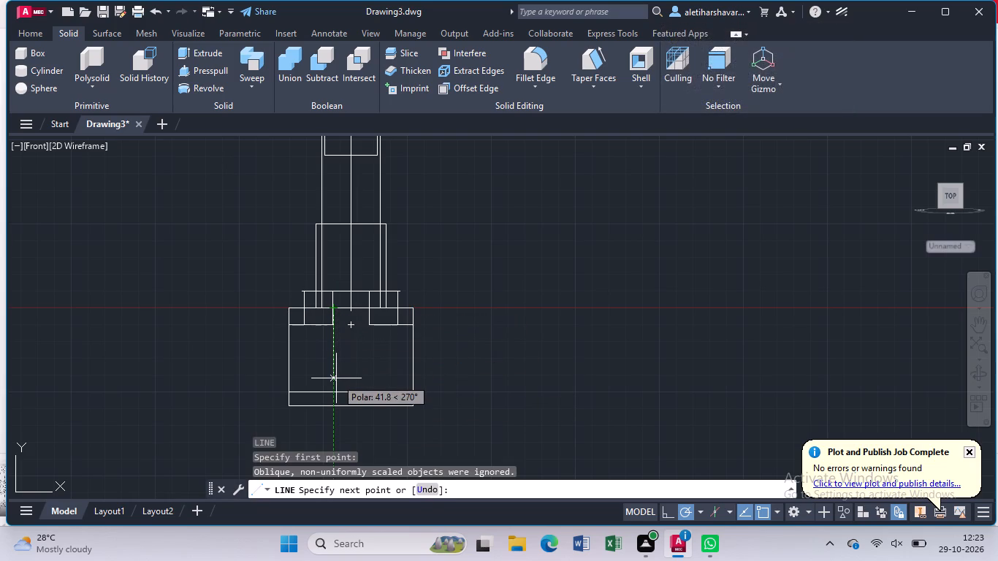
{"action": "type", "text": "43"}
{"action": "key", "text": "Return"}
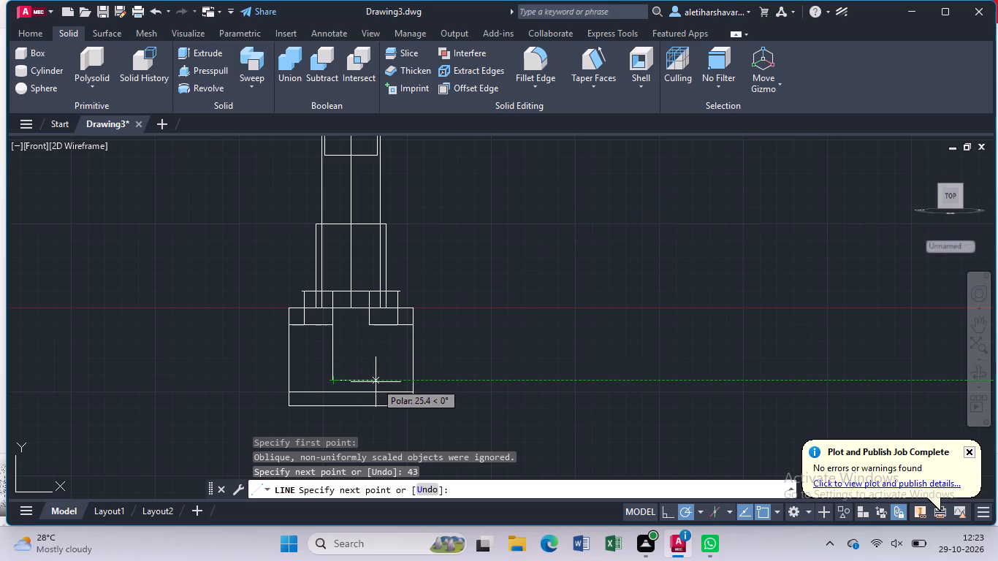
{"action": "left_click", "coordinate": [376, 383]}
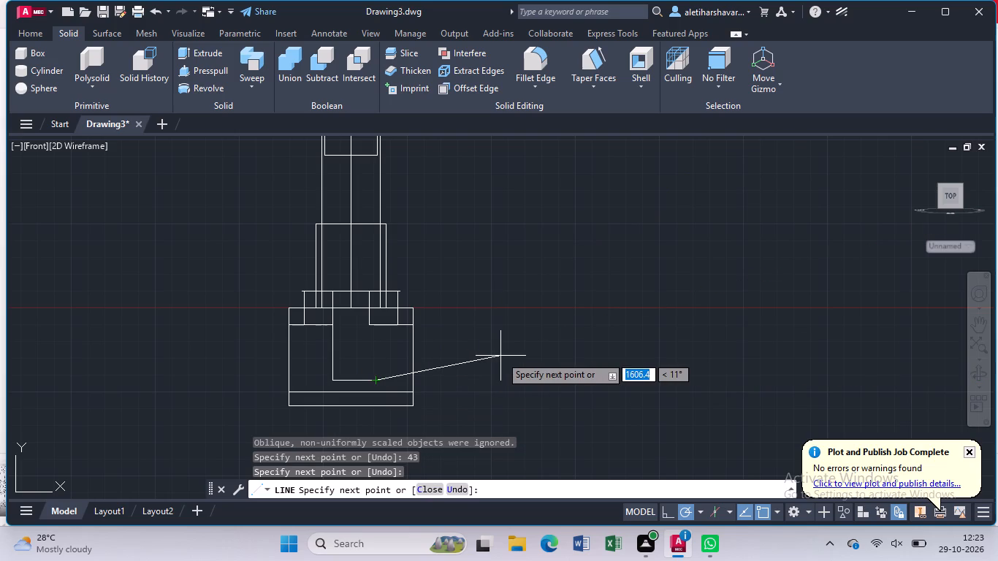
{"action": "key", "text": "Escape"}
Draw a vertical centre line from the midpoint of the base's top edge down past its bottom edge.
{"action": "key", "text": "l"}
{"action": "key", "text": "Return"}
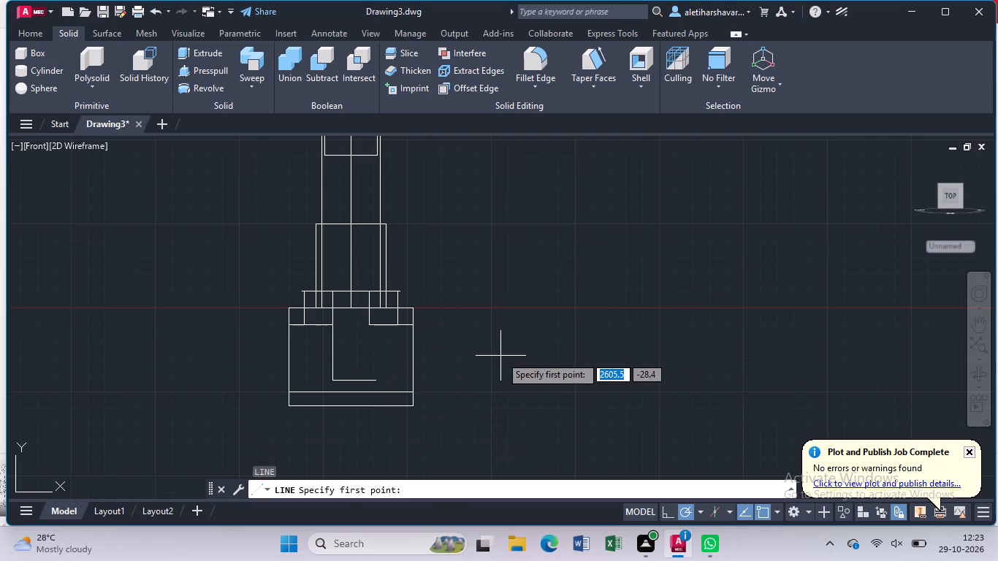
{"action": "left_click", "coordinate": [351, 305]}
{"action": "left_click", "coordinate": [354, 416]}
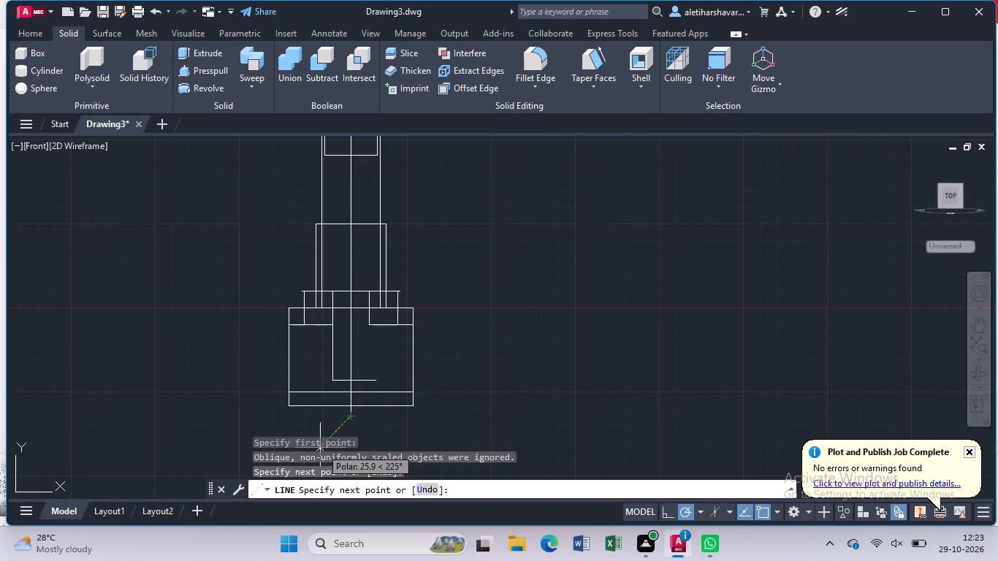
{"action": "key", "text": "Escape"}
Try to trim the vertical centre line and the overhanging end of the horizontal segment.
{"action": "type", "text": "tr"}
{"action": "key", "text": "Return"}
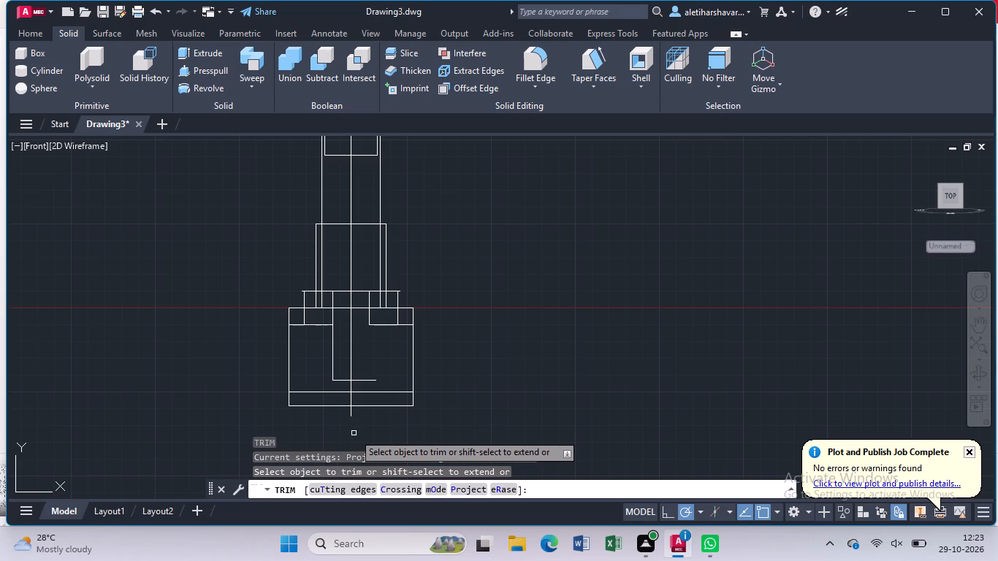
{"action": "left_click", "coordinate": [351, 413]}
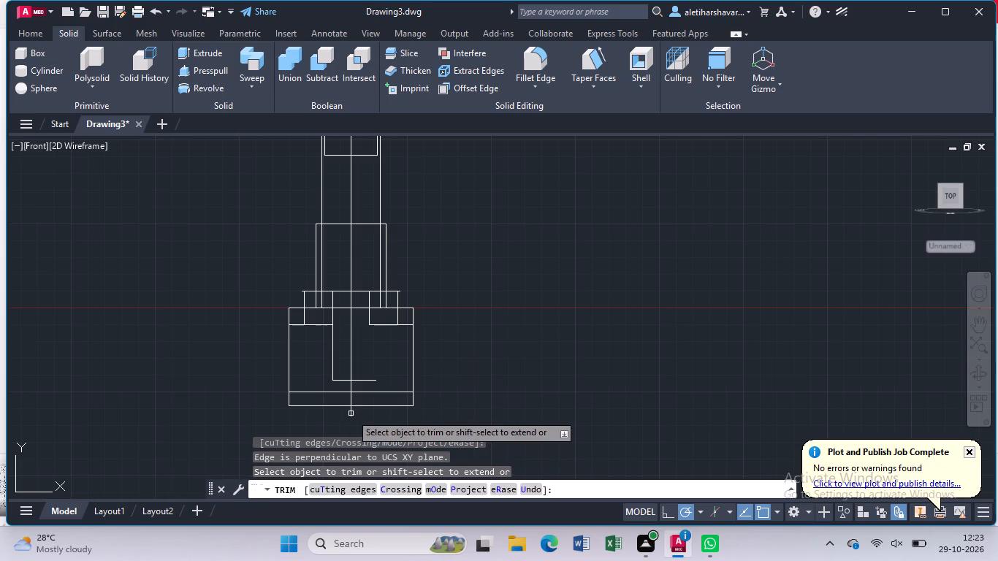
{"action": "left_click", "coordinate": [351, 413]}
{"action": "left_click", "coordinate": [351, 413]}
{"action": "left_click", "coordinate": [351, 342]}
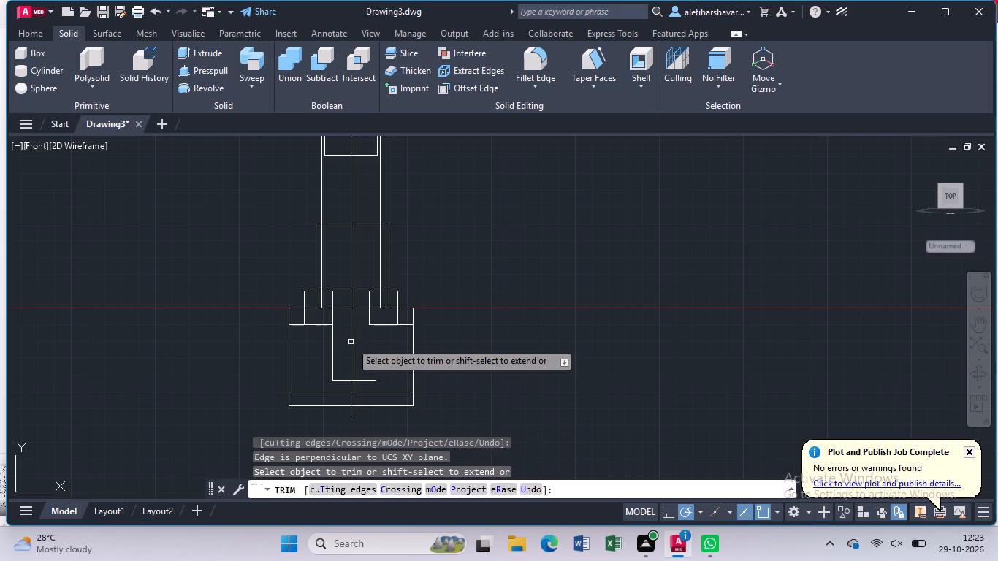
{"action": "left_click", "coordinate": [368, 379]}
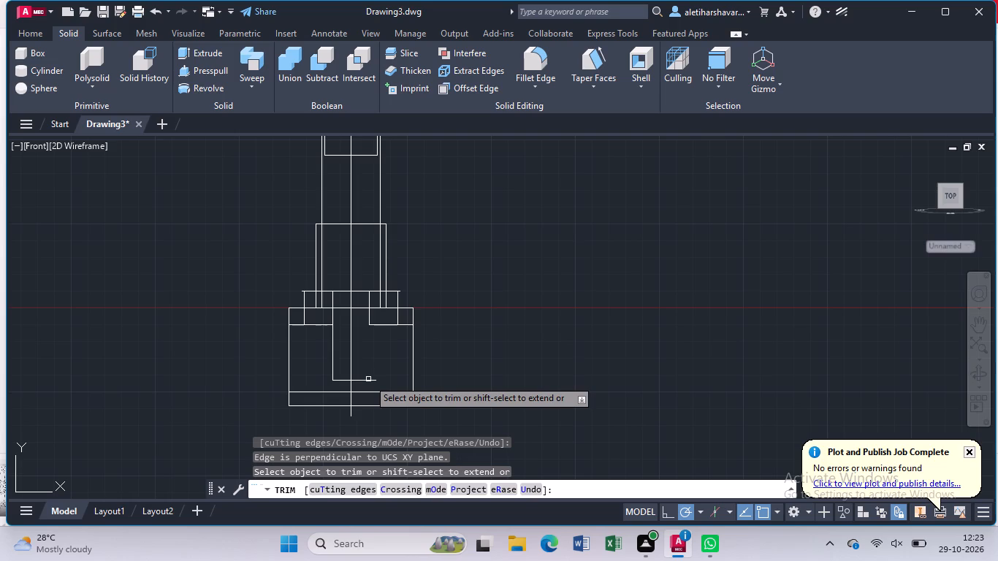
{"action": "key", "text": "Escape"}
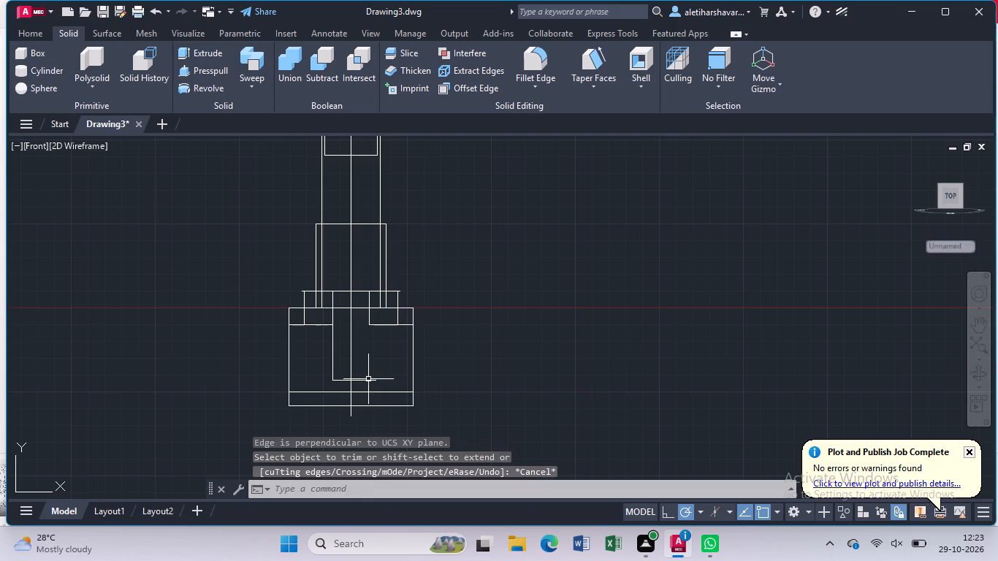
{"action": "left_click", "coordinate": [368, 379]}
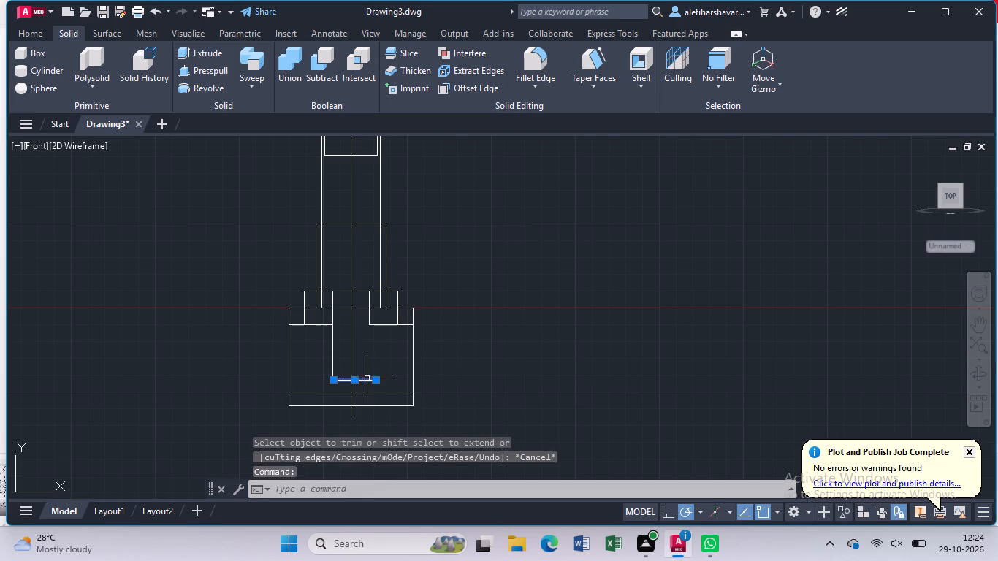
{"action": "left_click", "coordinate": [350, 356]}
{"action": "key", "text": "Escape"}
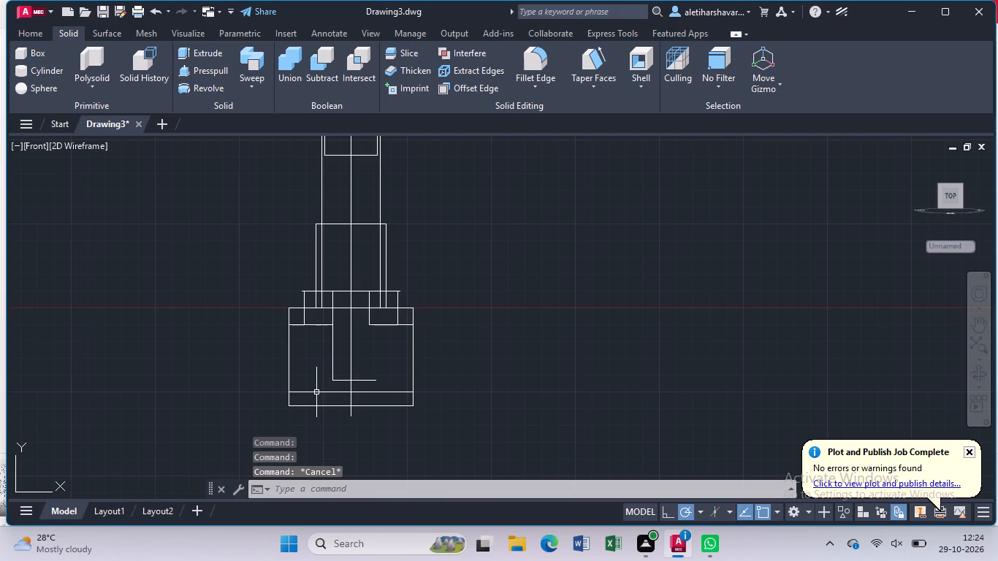
Draw a circle of radius 5 mm centred where the centre line crosses the horizontal segment.
{"action": "key", "text": "c"}
{"action": "key", "text": "Return"}
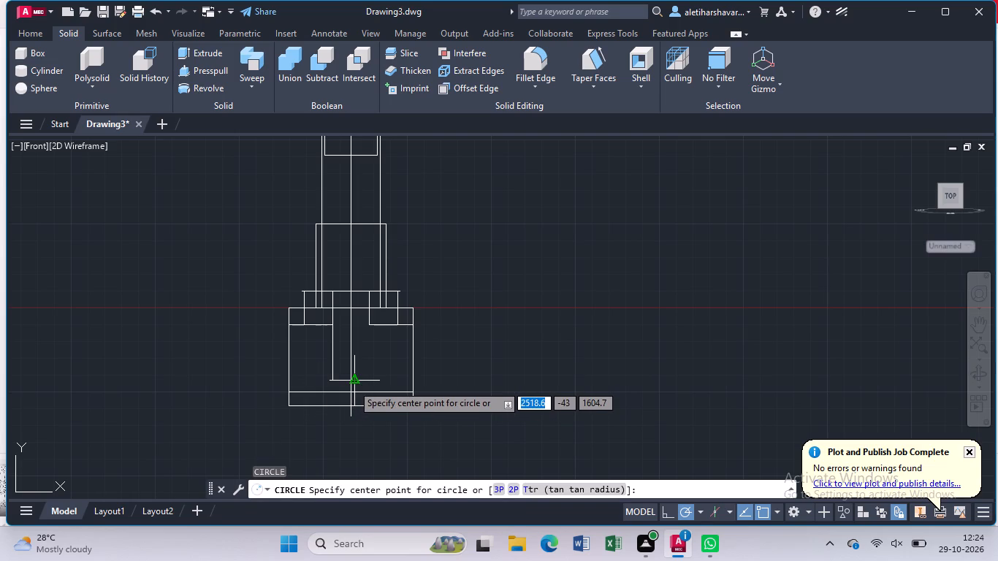
{"action": "left_click", "coordinate": [347, 383]}
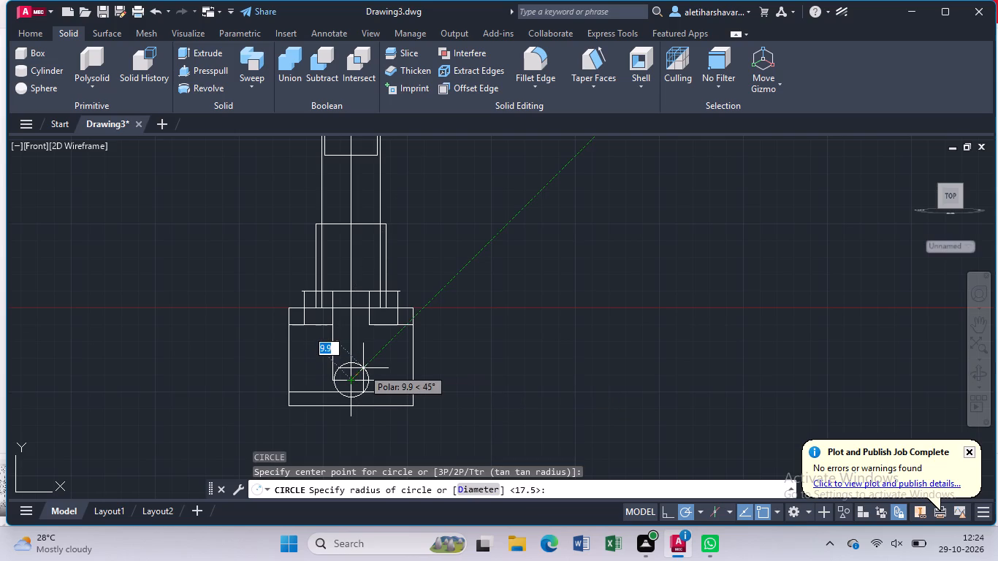
{"action": "key", "text": "5"}
{"action": "key", "text": "Return"}
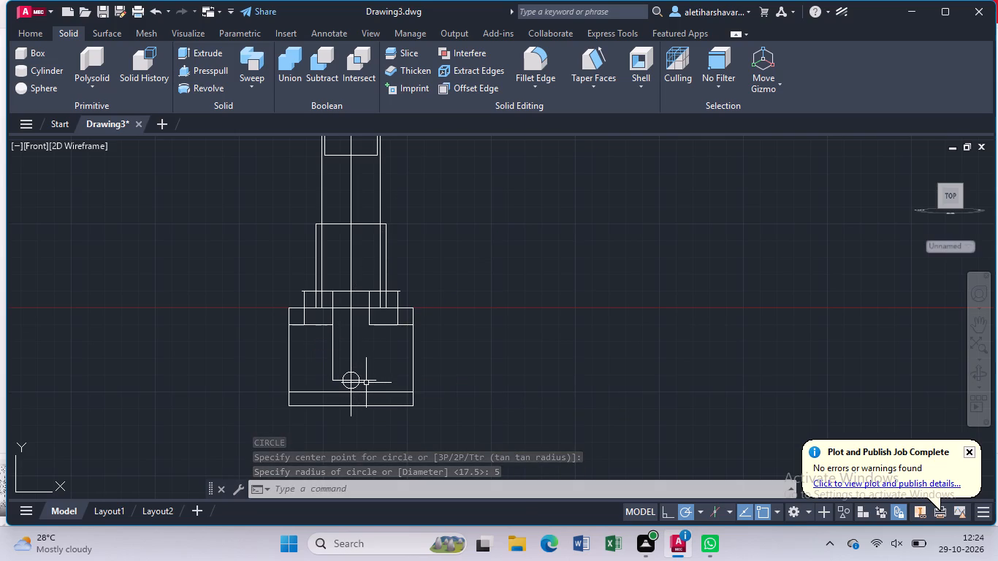
Draw a circle of radius 15 mm concentric with the 5 mm radius circle on the centre line.
{"action": "scroll", "coordinate": [365, 383], "scroll_direction": "up", "scroll_amount": 1}
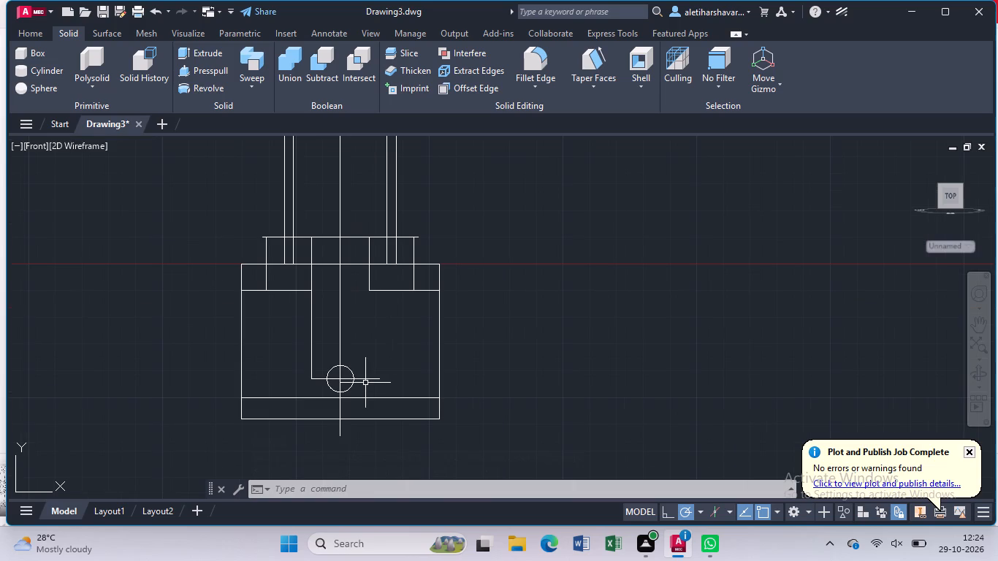
{"action": "scroll", "coordinate": [365, 383], "scroll_direction": "up", "scroll_amount": 1}
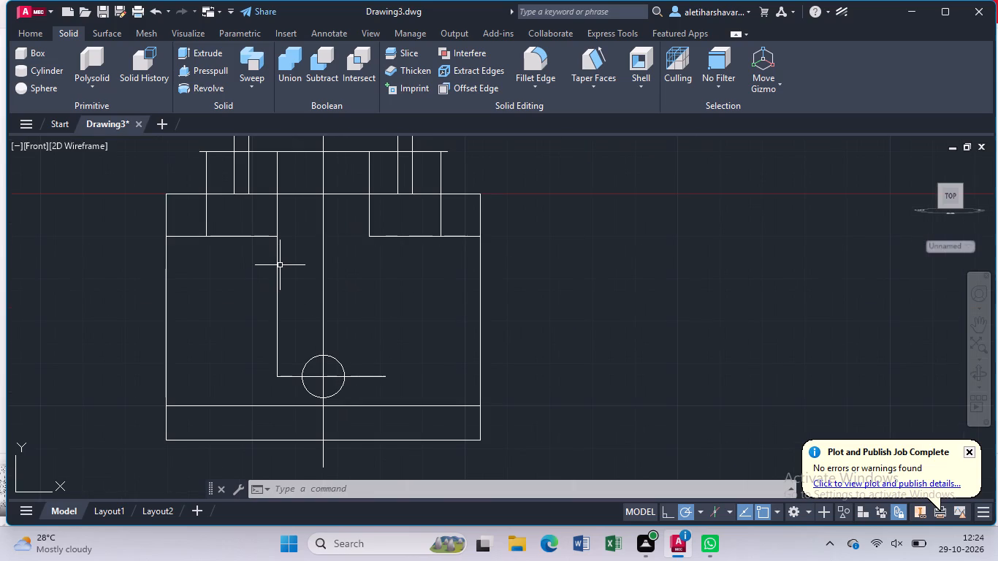
{"action": "key", "text": "c"}
{"action": "key", "text": "Return"}
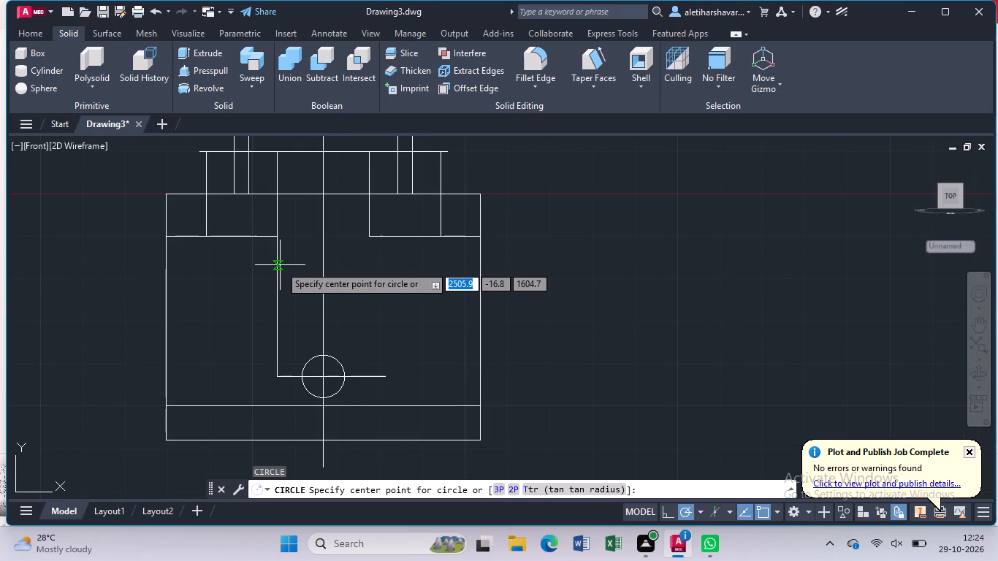
{"action": "left_click", "coordinate": [324, 378]}
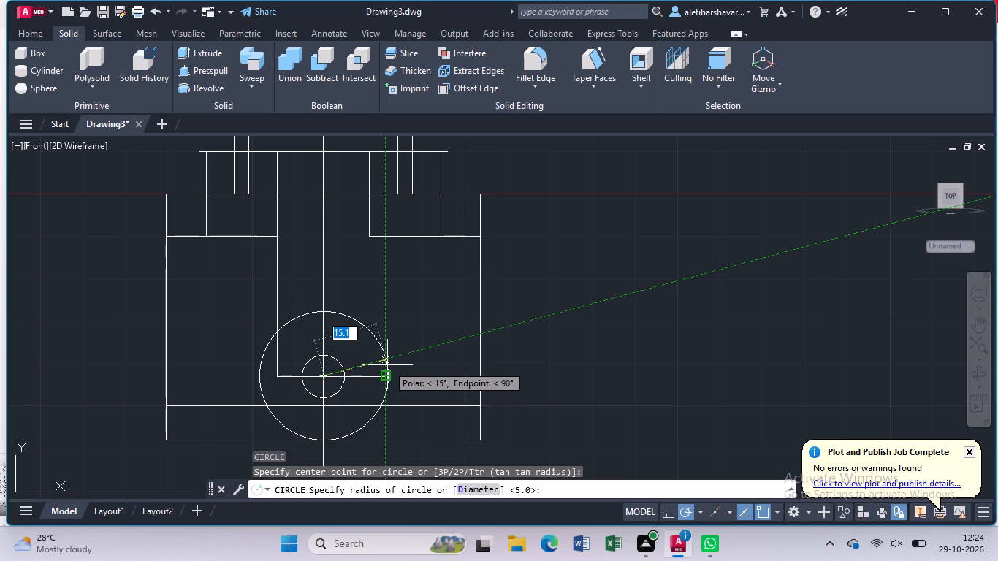
{"action": "key", "text": "1"}
{"action": "key", "text": "5"}
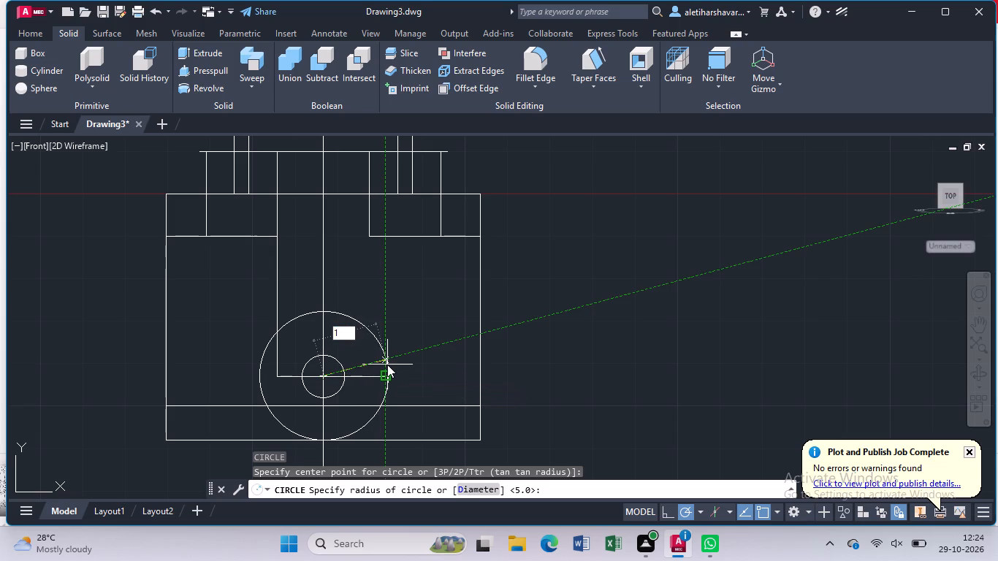
{"action": "key", "text": "Return"}
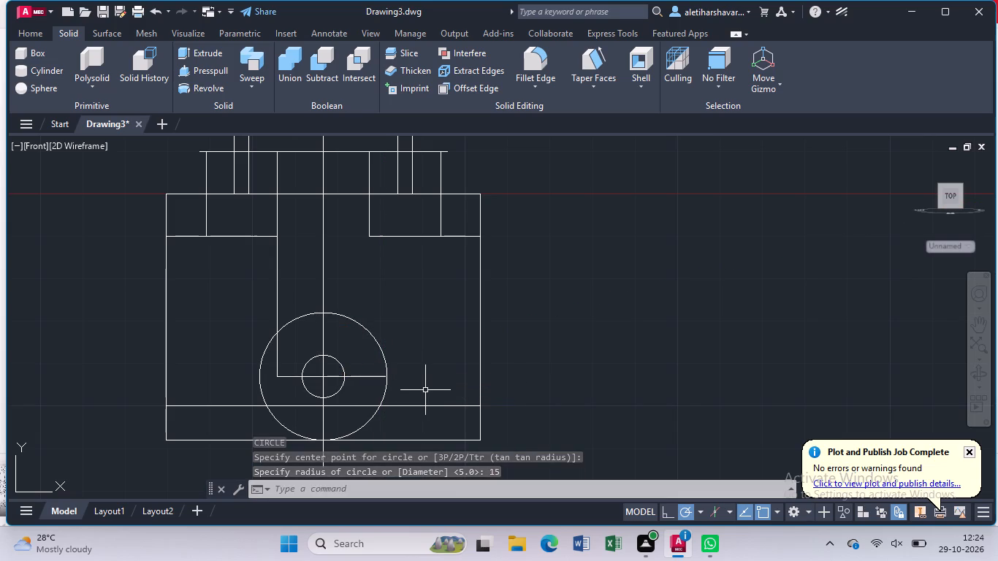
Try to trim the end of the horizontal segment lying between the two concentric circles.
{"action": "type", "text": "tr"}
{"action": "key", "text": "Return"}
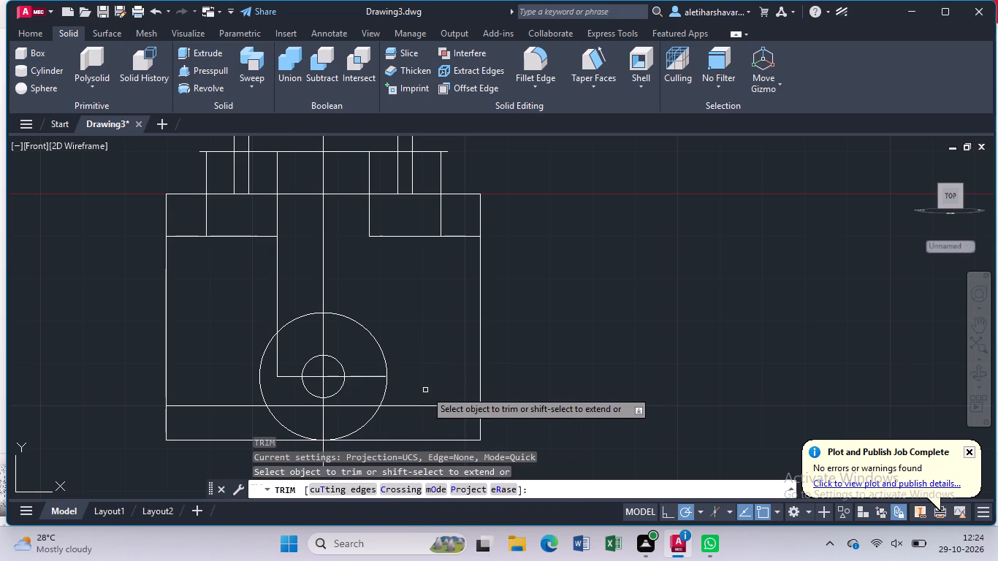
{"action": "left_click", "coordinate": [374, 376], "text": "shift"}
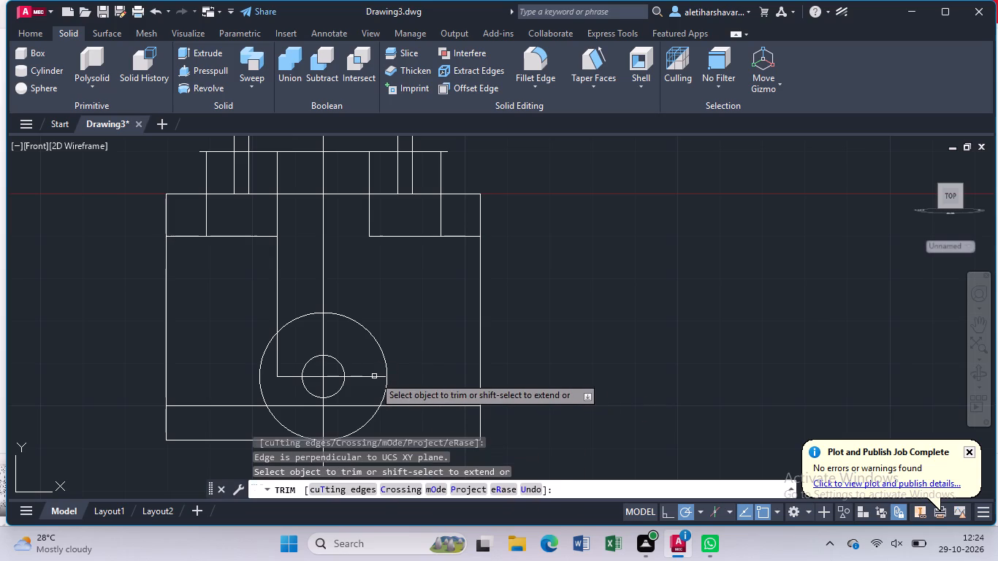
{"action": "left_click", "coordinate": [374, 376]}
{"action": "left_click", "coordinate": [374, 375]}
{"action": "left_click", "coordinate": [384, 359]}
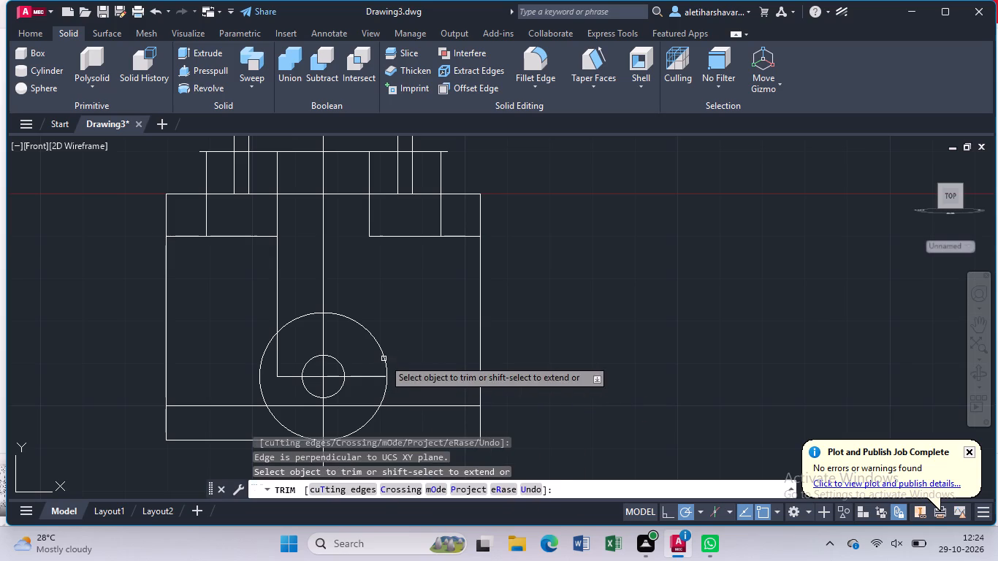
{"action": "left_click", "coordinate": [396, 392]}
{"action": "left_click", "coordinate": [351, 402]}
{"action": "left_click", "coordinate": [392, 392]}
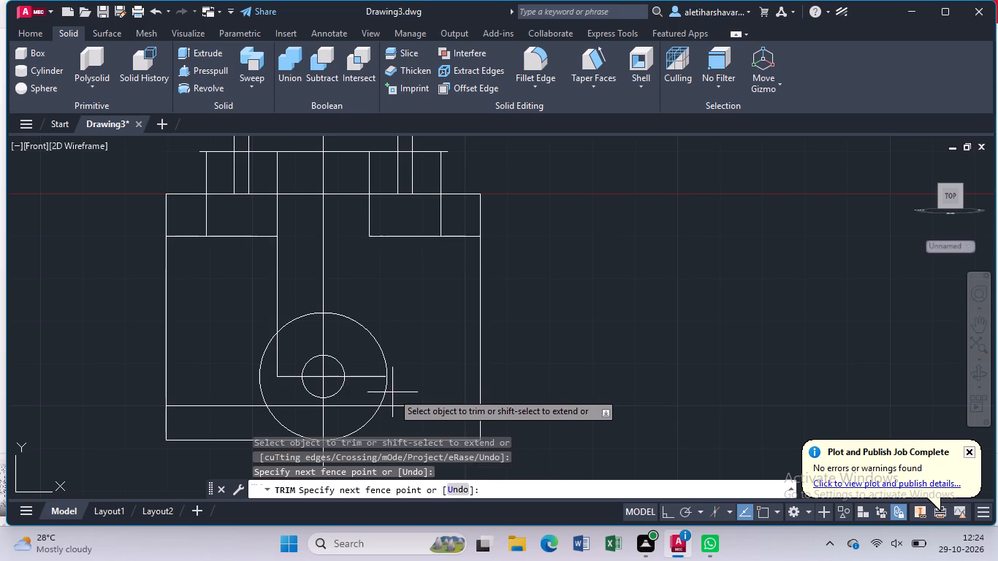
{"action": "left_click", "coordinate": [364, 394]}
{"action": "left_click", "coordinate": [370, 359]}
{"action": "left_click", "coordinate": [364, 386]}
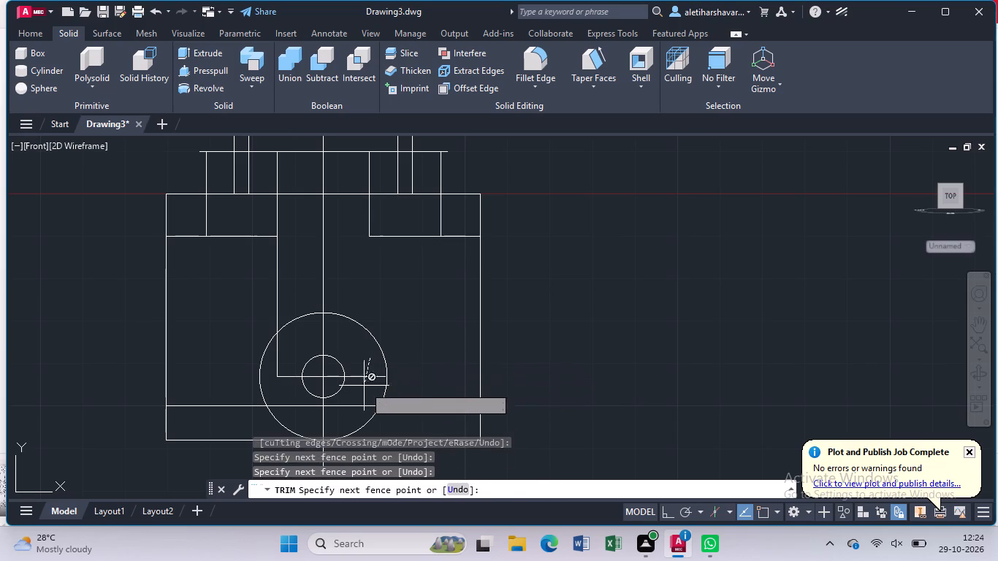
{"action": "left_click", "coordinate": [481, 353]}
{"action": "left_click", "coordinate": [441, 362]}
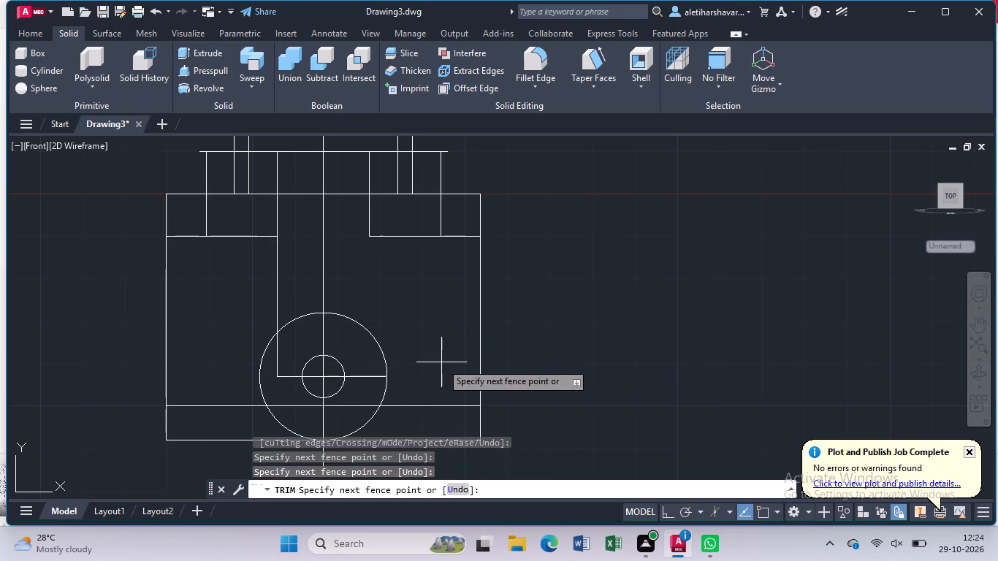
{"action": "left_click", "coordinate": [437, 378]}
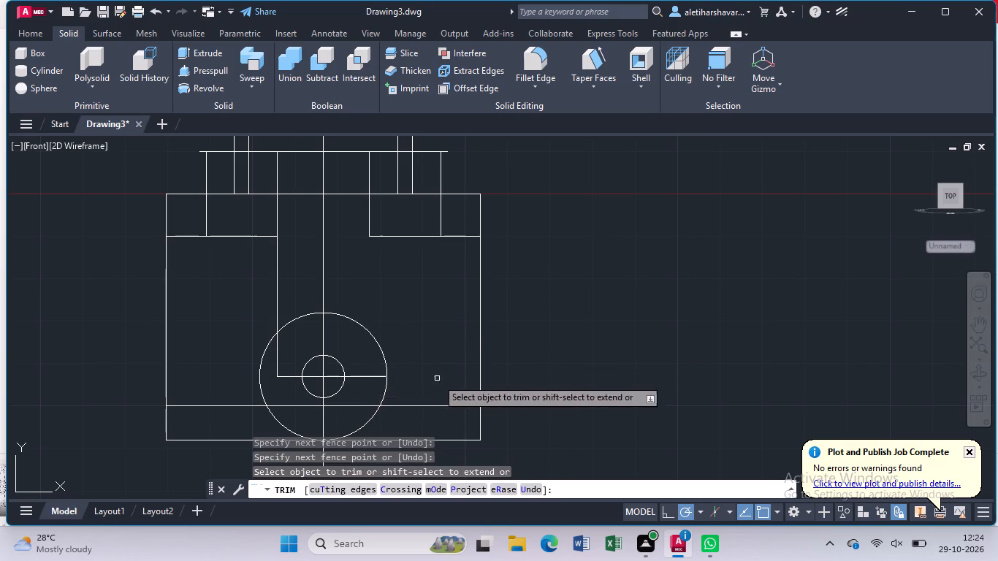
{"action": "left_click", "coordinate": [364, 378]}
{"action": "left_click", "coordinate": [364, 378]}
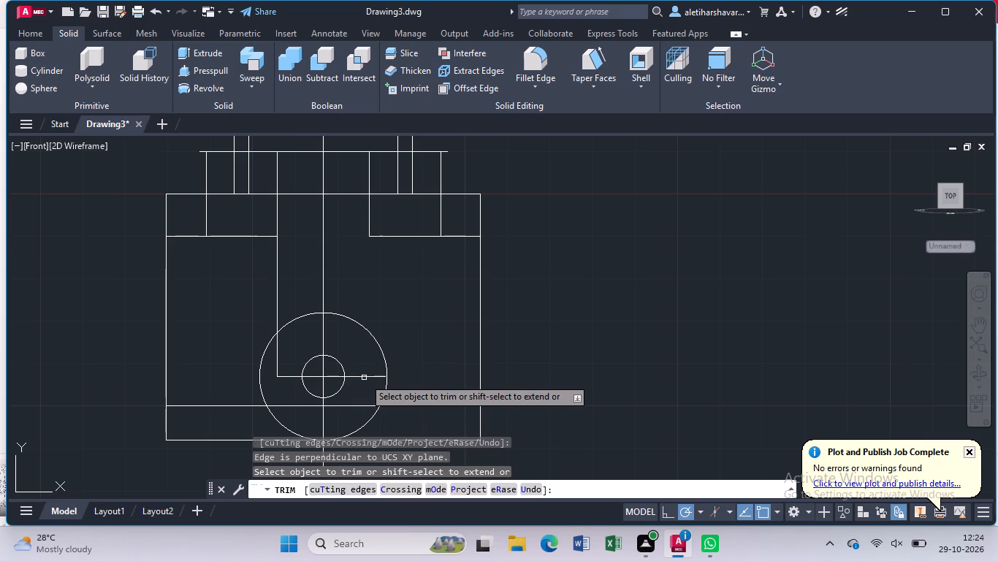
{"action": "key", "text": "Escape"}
Erase the horizontal segment, the 43 mm vertical line and the vertical centre line, keeping the two concentric circles.
{"action": "left_click", "coordinate": [364, 378]}
{"action": "key", "text": "Delete"}
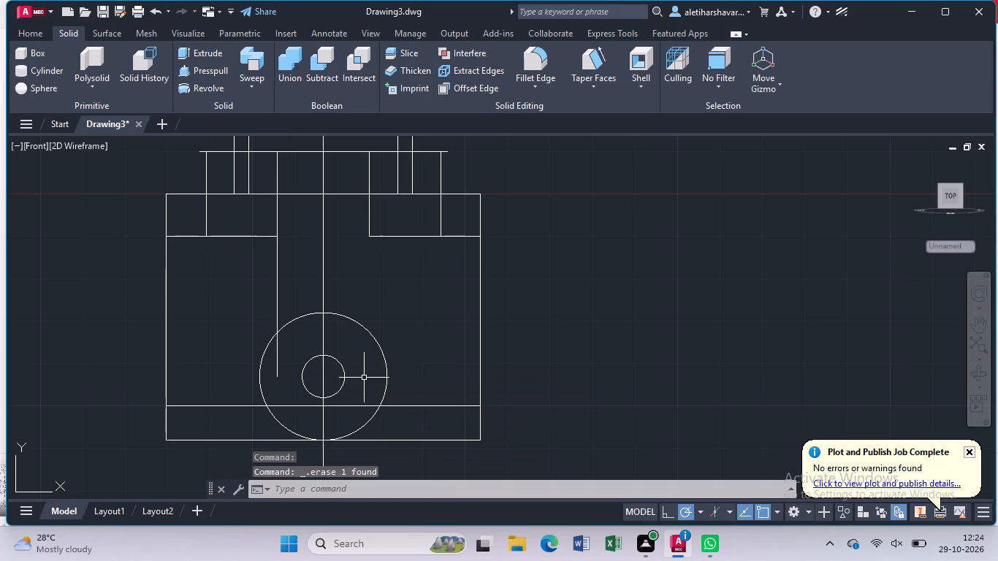
{"action": "left_click", "coordinate": [278, 366]}
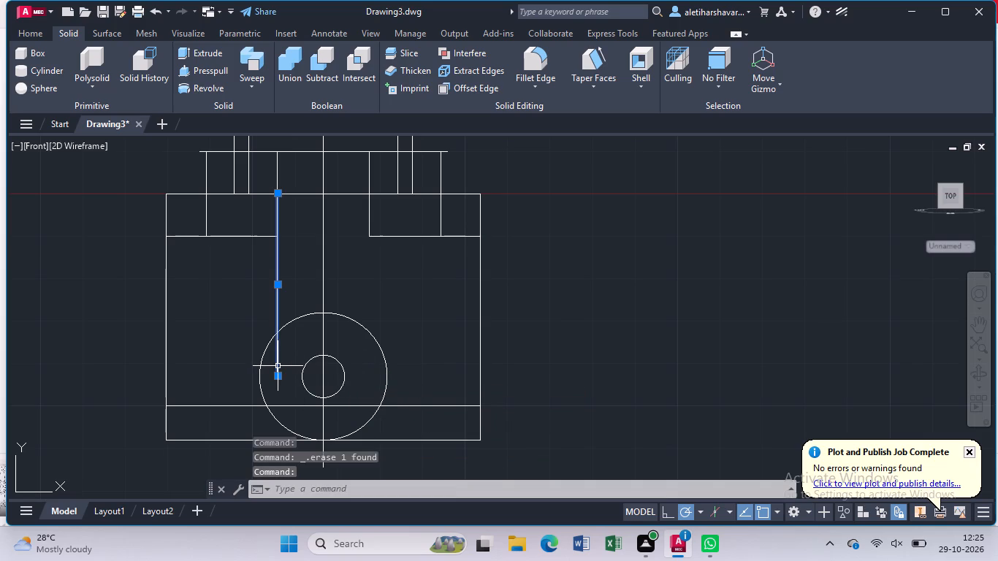
{"action": "key", "text": "Delete"}
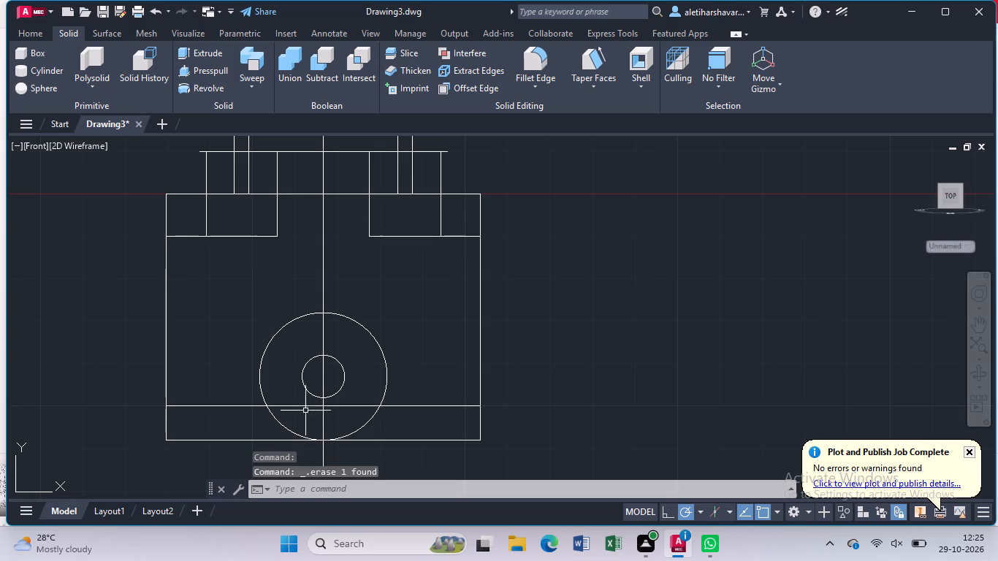
{"action": "left_click", "coordinate": [323, 419]}
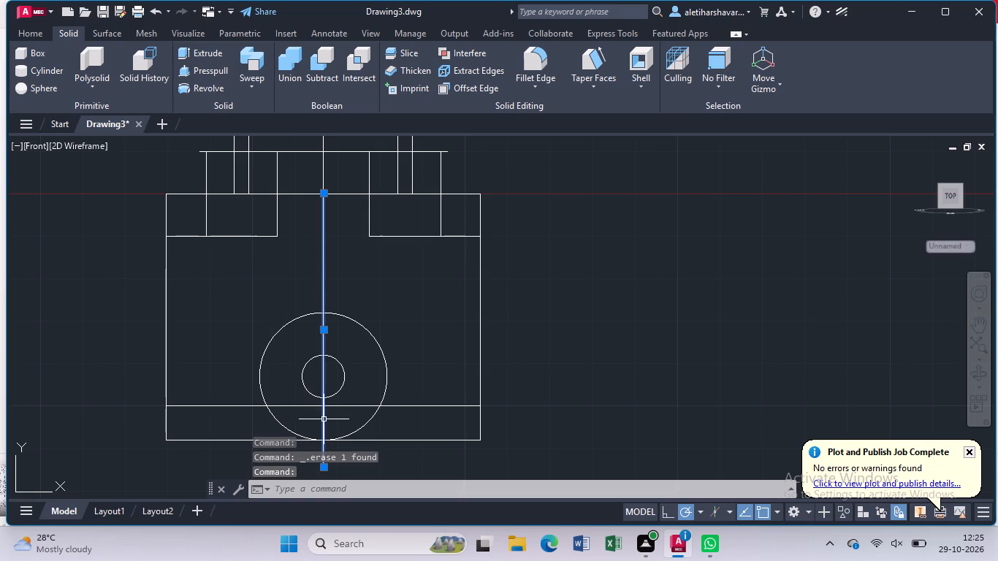
{"action": "key", "text": "Delete"}
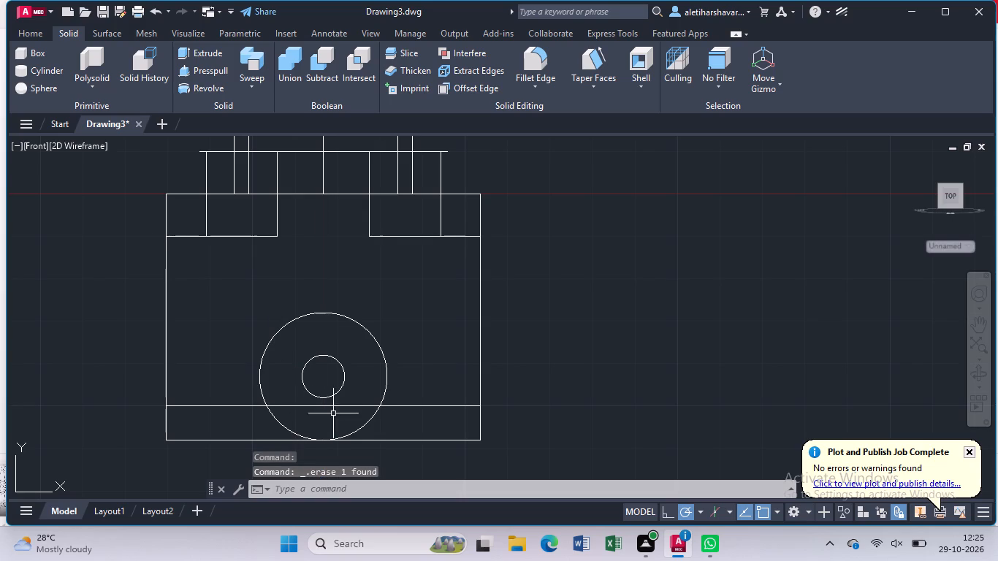
Examine in a 3D view how the two concentric circles sit relative to the fork legs.
{"action": "left_click", "coordinate": [984, 373]}
{"action": "left_click_drag", "start_coordinate": [544, 350], "coordinate": [456, 346]}
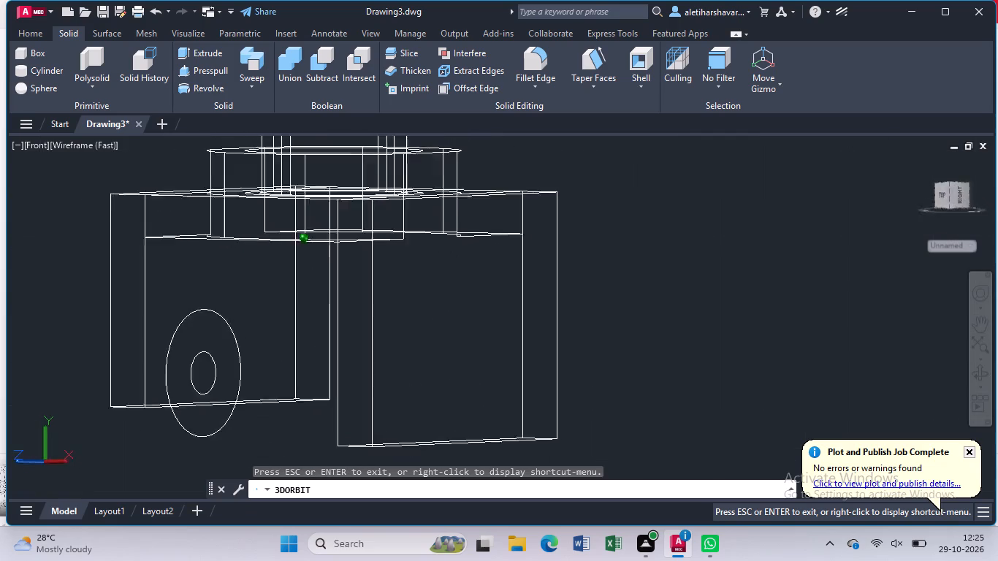
{"action": "left_click_drag", "start_coordinate": [456, 346], "coordinate": [423, 356]}
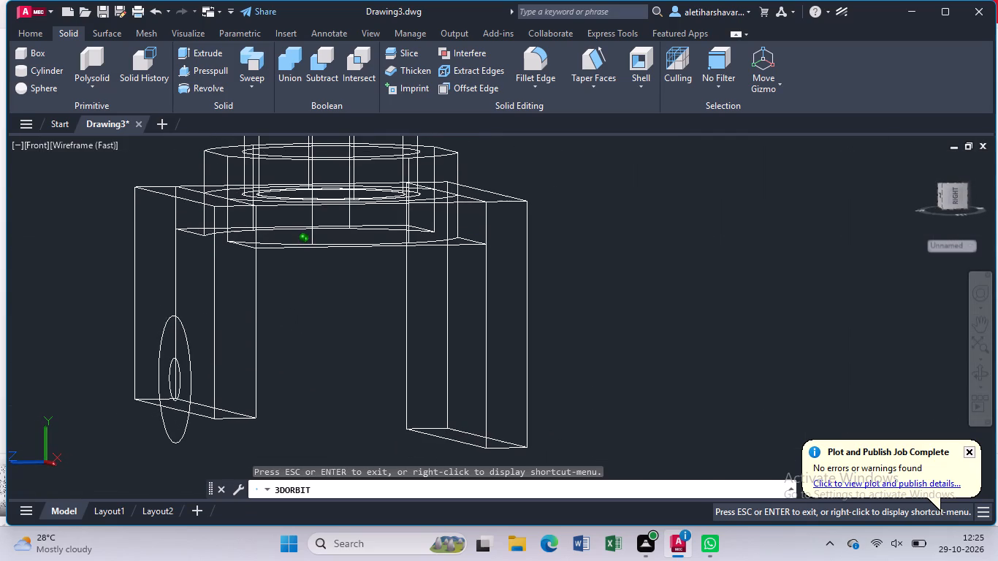
{"action": "left_click_drag", "start_coordinate": [423, 356], "coordinate": [464, 365]}
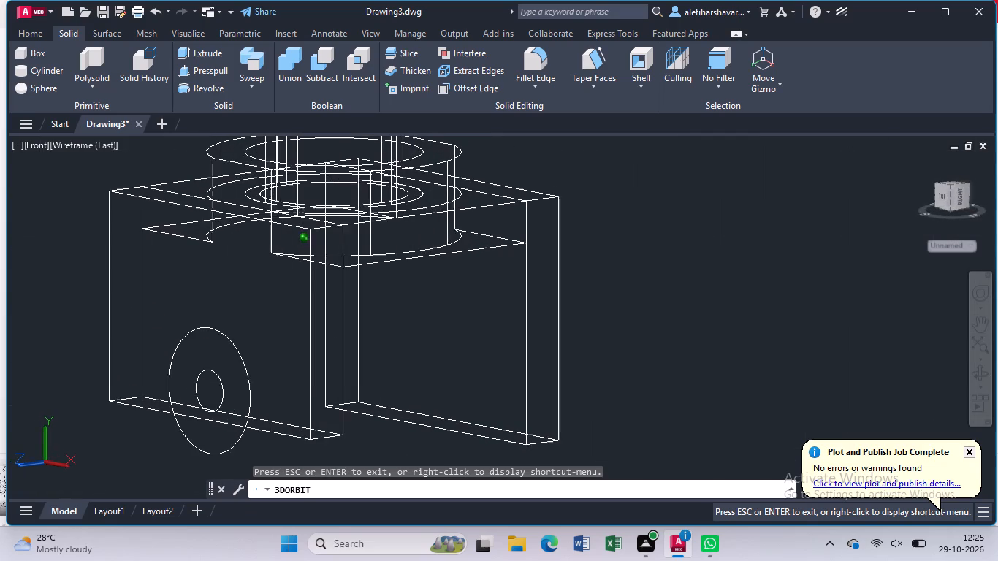
{"action": "left_click_drag", "start_coordinate": [464, 365], "coordinate": [466, 365]}
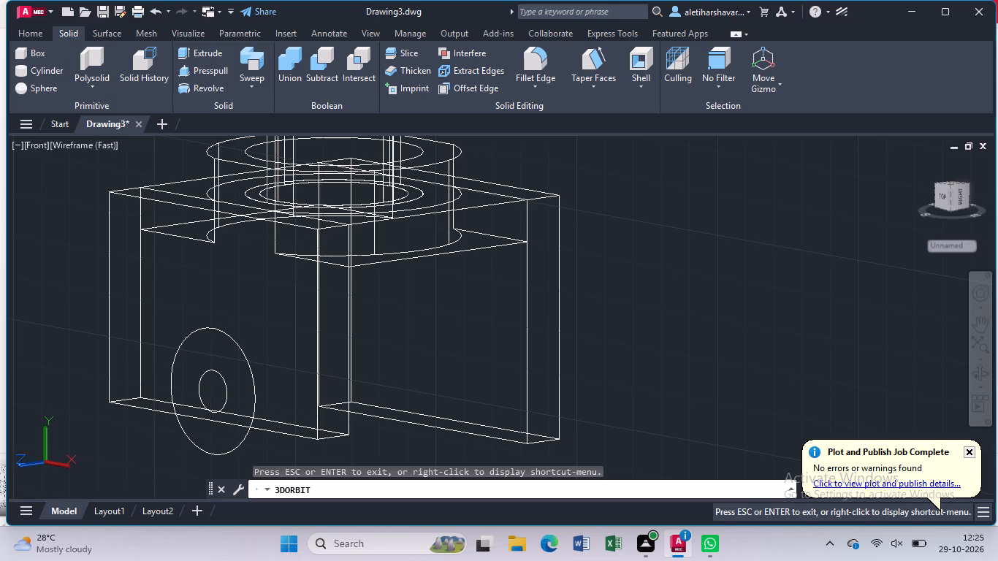
{"action": "key", "text": "l"}
{"action": "key", "text": "Return"}
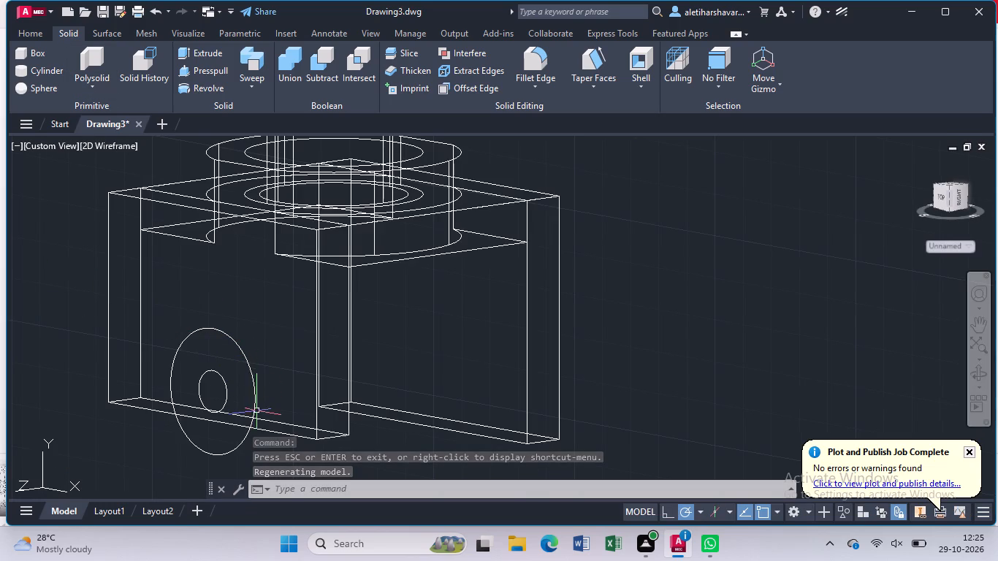
{"action": "left_click", "coordinate": [250, 429]}
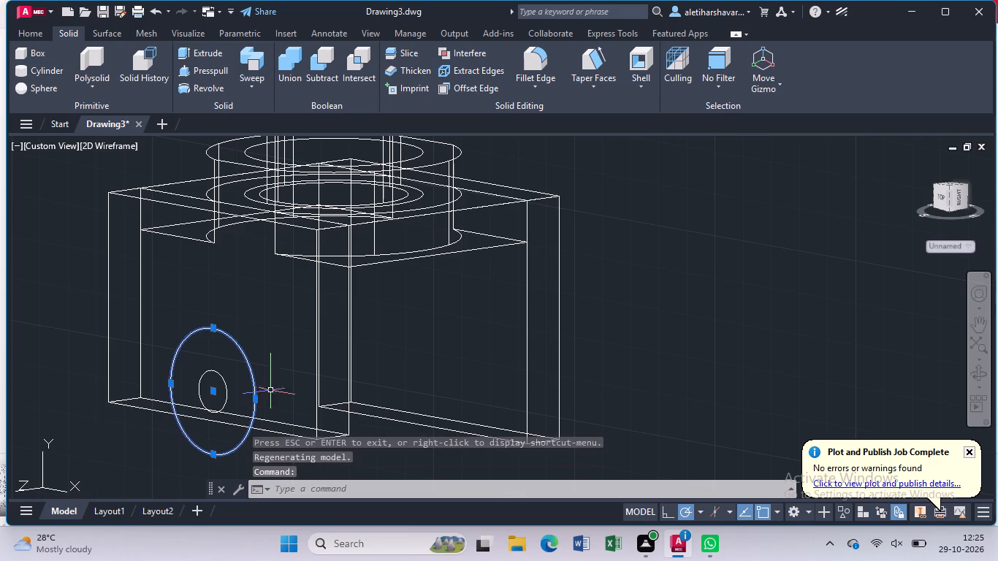
{"action": "key", "text": "Escape"}
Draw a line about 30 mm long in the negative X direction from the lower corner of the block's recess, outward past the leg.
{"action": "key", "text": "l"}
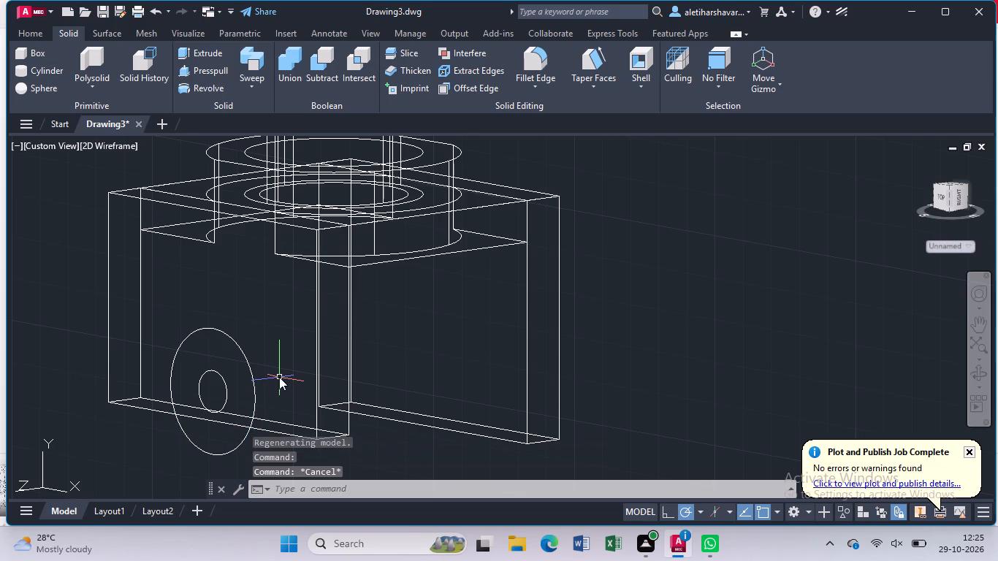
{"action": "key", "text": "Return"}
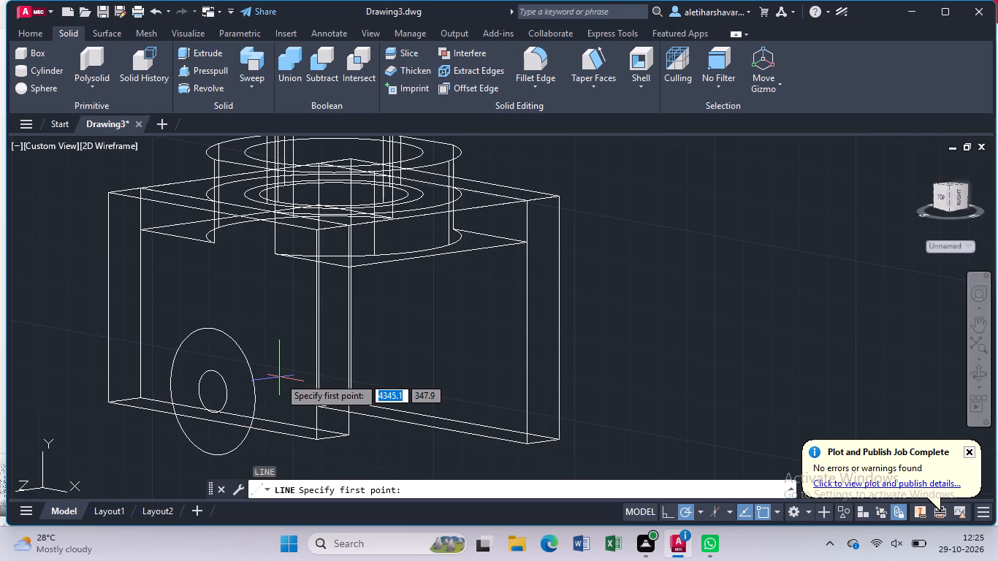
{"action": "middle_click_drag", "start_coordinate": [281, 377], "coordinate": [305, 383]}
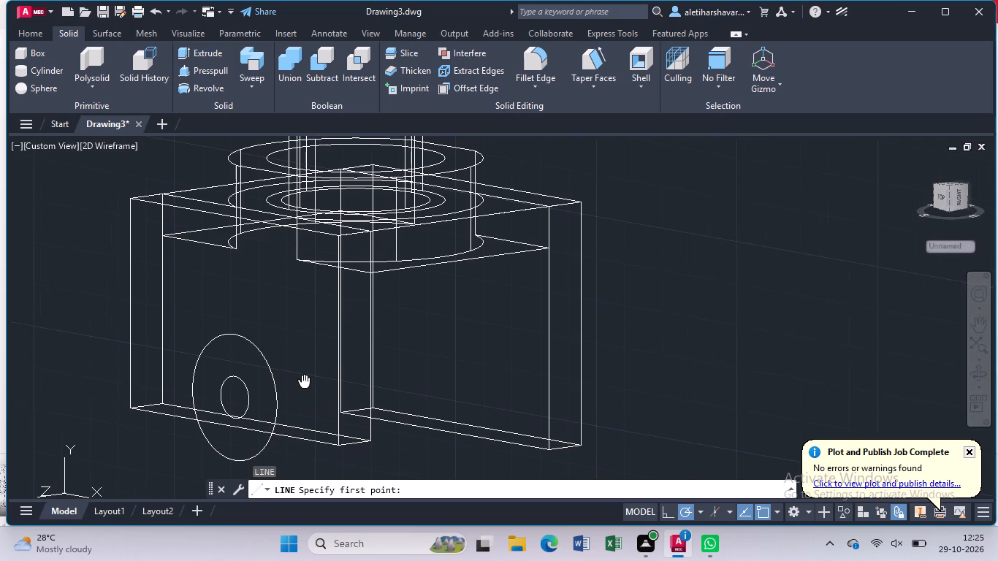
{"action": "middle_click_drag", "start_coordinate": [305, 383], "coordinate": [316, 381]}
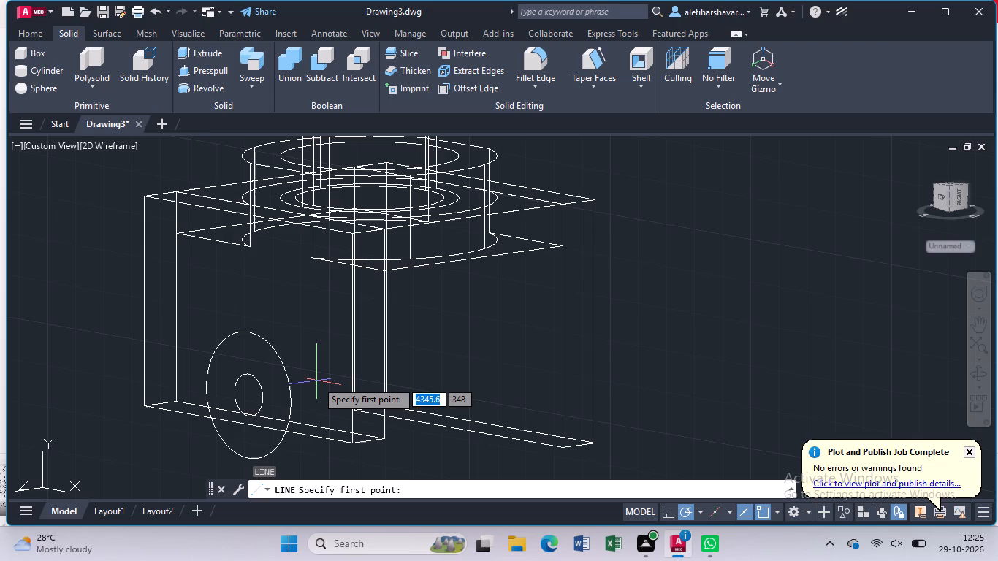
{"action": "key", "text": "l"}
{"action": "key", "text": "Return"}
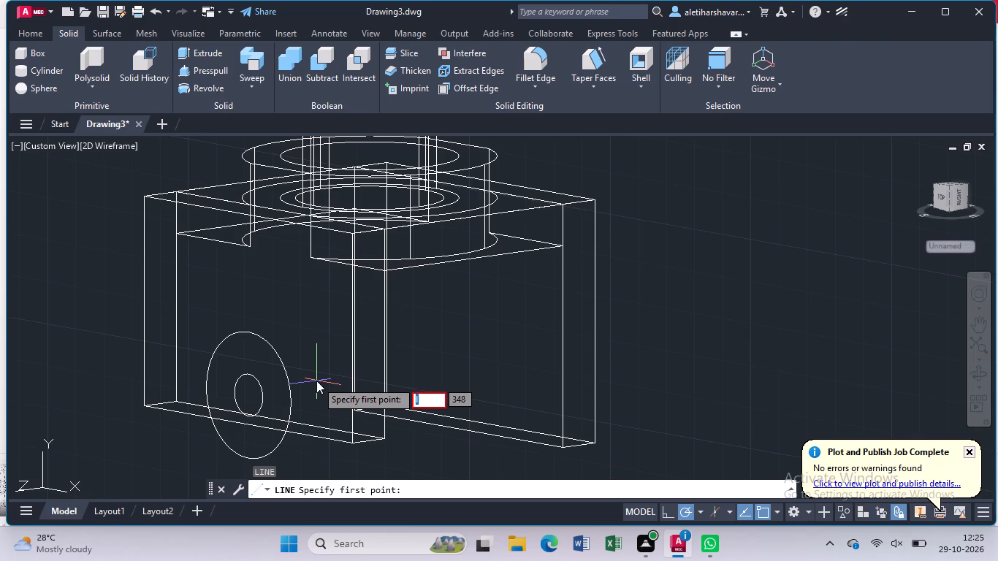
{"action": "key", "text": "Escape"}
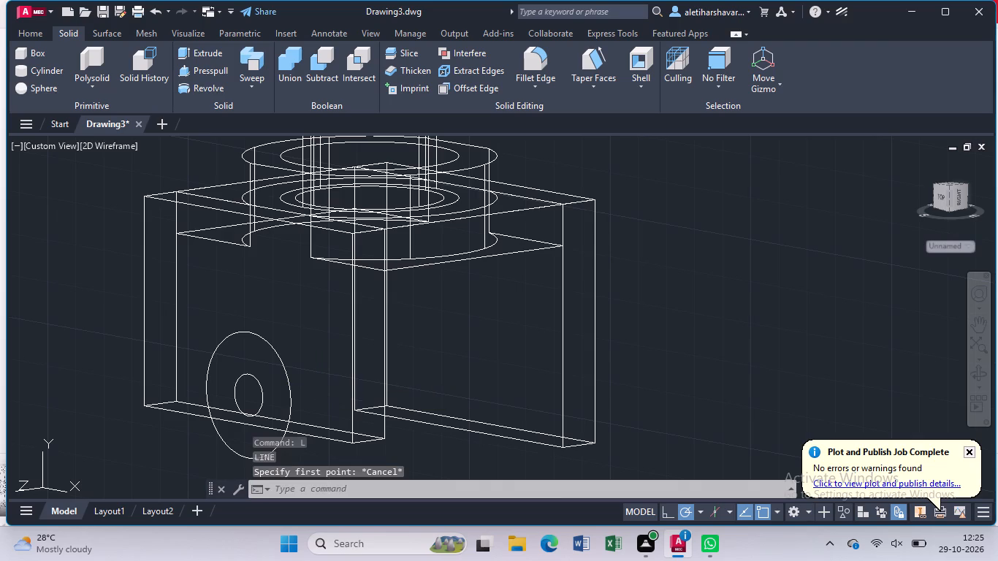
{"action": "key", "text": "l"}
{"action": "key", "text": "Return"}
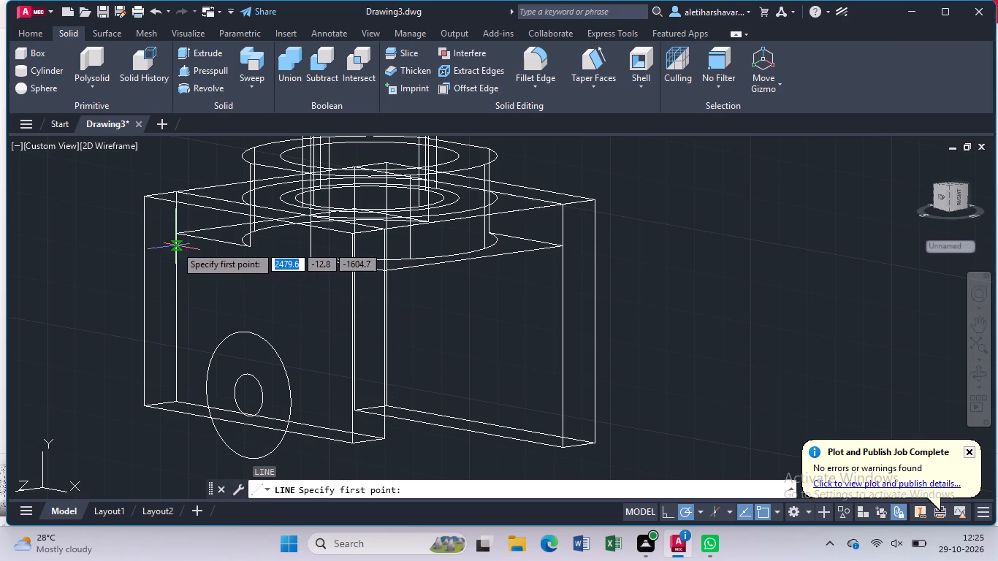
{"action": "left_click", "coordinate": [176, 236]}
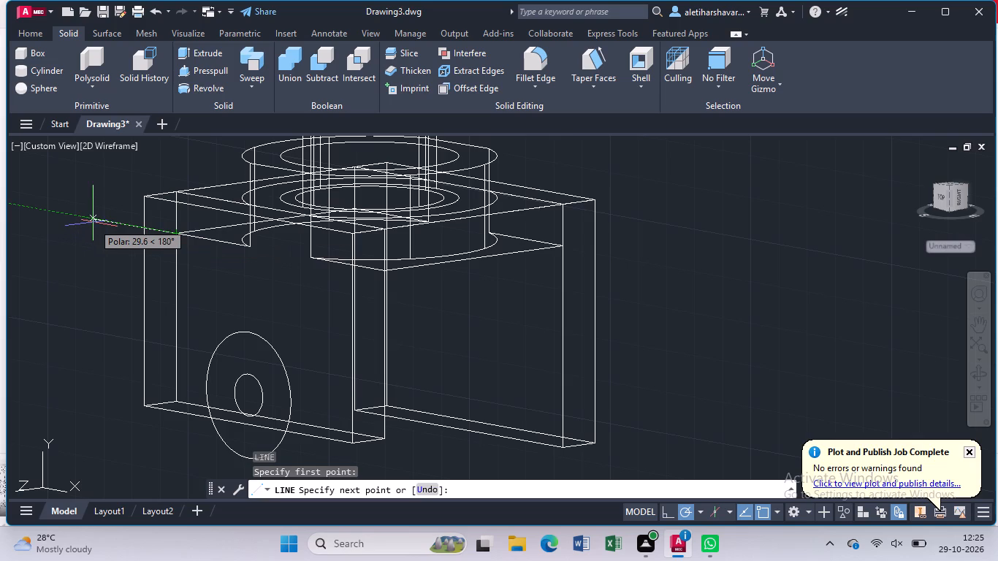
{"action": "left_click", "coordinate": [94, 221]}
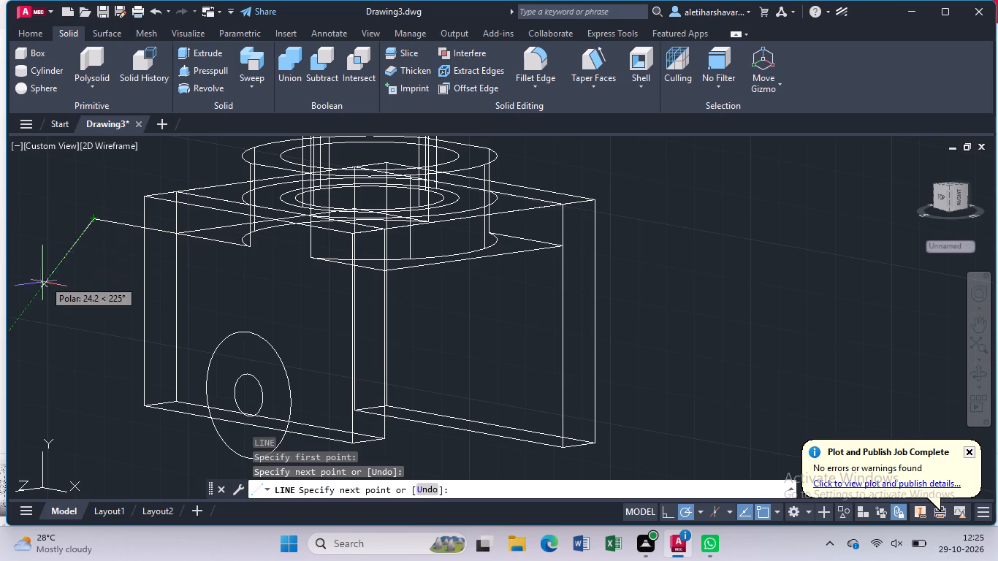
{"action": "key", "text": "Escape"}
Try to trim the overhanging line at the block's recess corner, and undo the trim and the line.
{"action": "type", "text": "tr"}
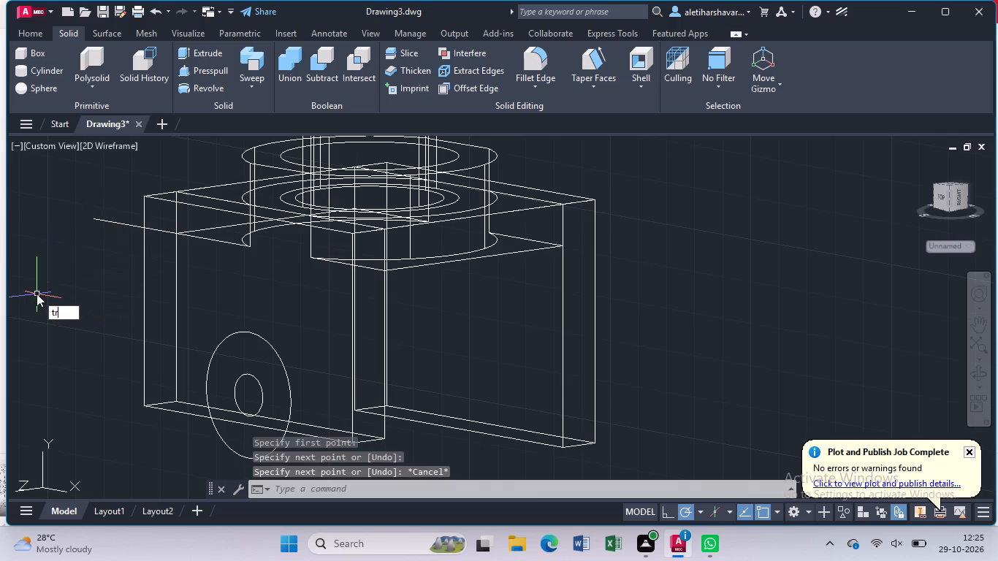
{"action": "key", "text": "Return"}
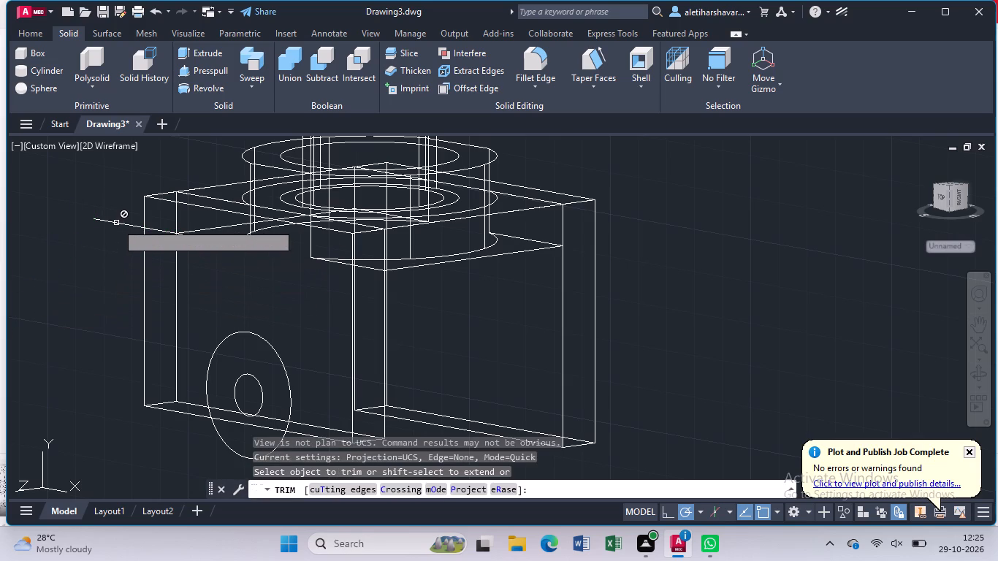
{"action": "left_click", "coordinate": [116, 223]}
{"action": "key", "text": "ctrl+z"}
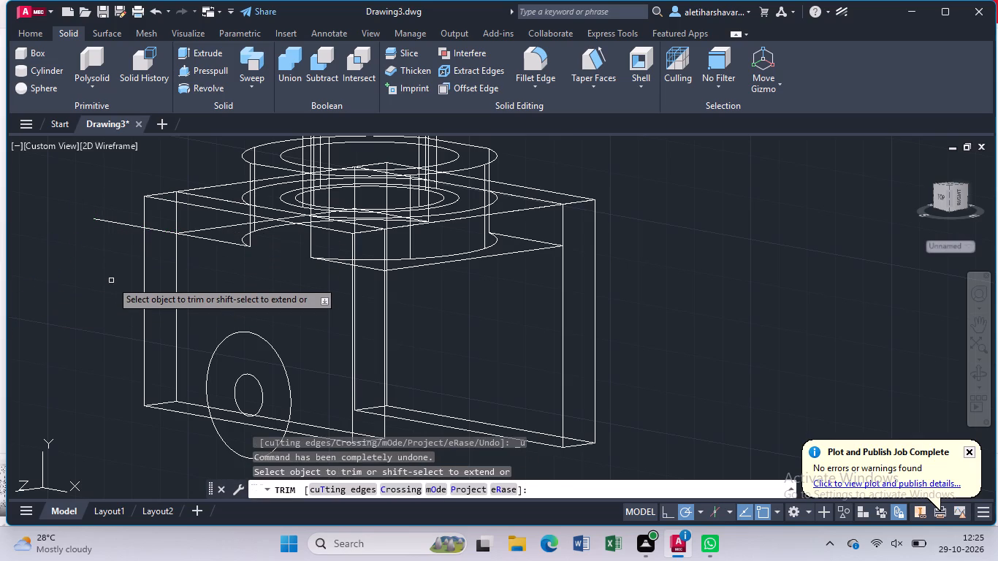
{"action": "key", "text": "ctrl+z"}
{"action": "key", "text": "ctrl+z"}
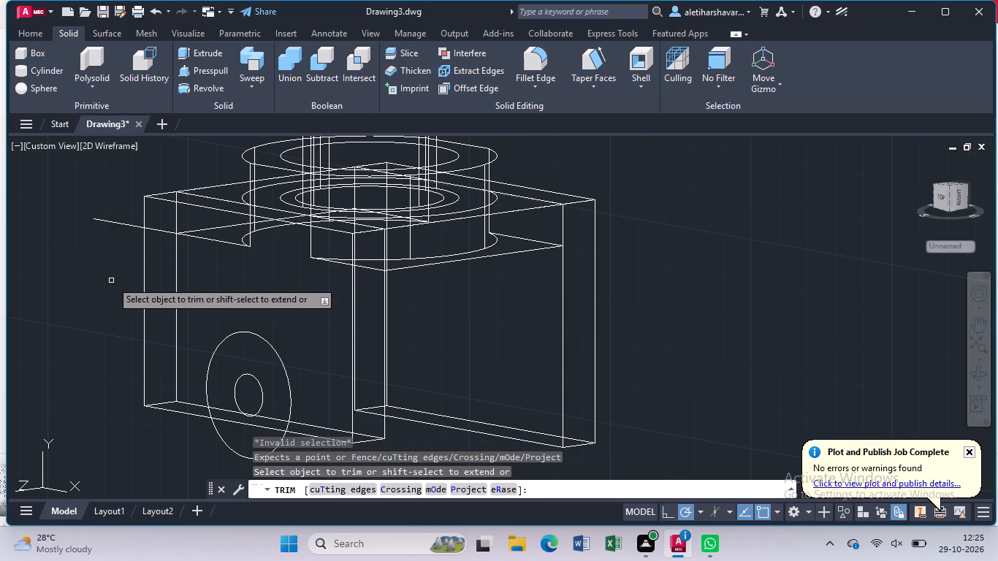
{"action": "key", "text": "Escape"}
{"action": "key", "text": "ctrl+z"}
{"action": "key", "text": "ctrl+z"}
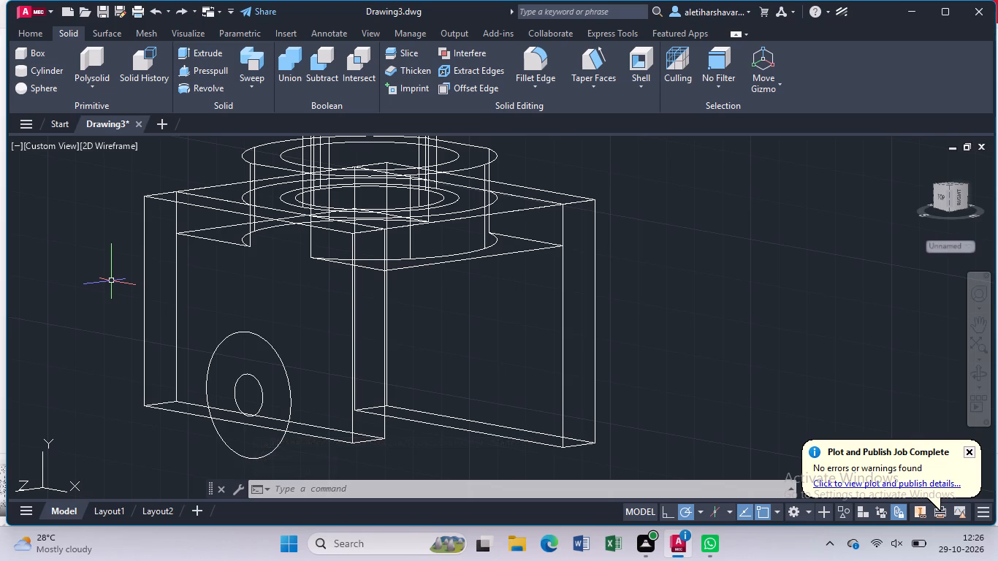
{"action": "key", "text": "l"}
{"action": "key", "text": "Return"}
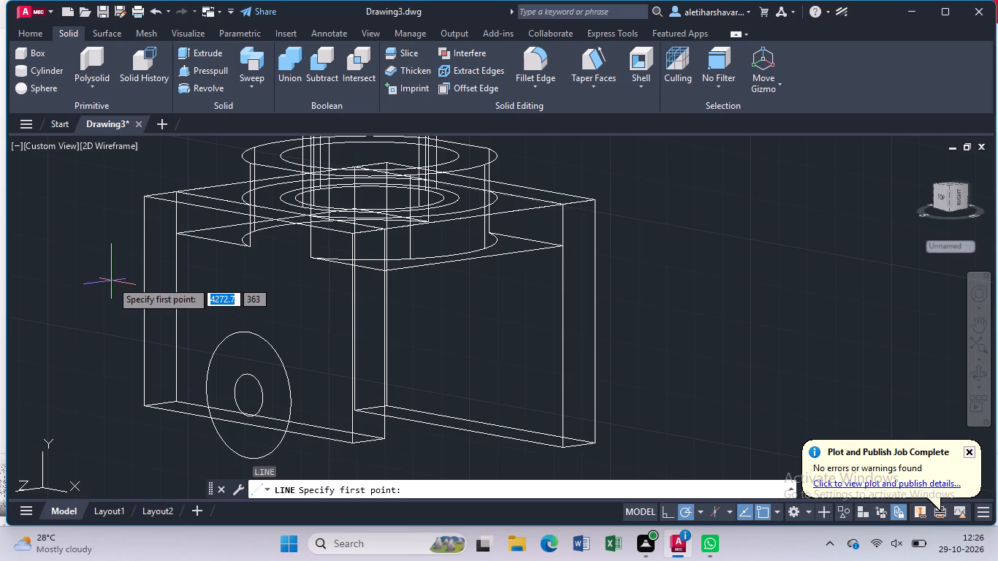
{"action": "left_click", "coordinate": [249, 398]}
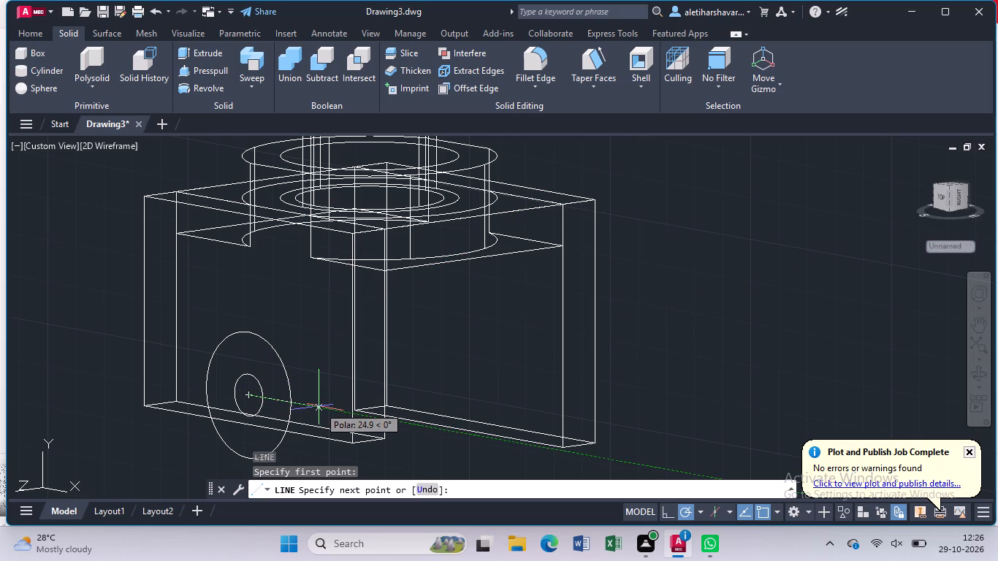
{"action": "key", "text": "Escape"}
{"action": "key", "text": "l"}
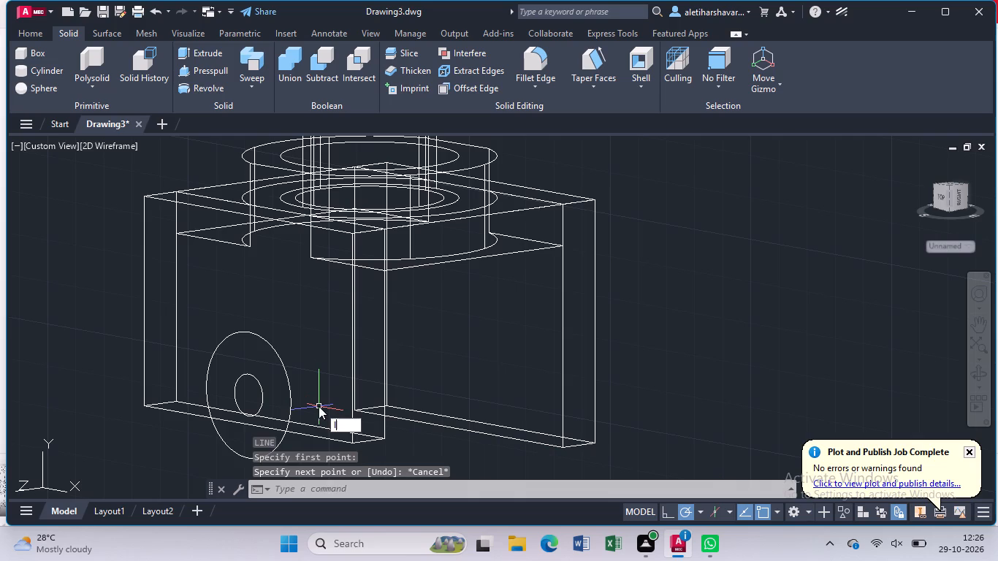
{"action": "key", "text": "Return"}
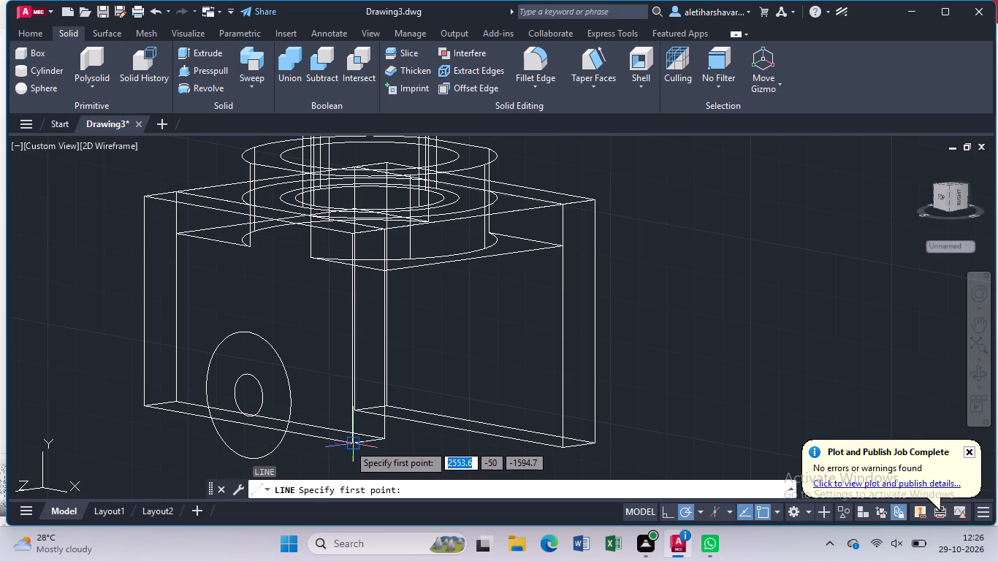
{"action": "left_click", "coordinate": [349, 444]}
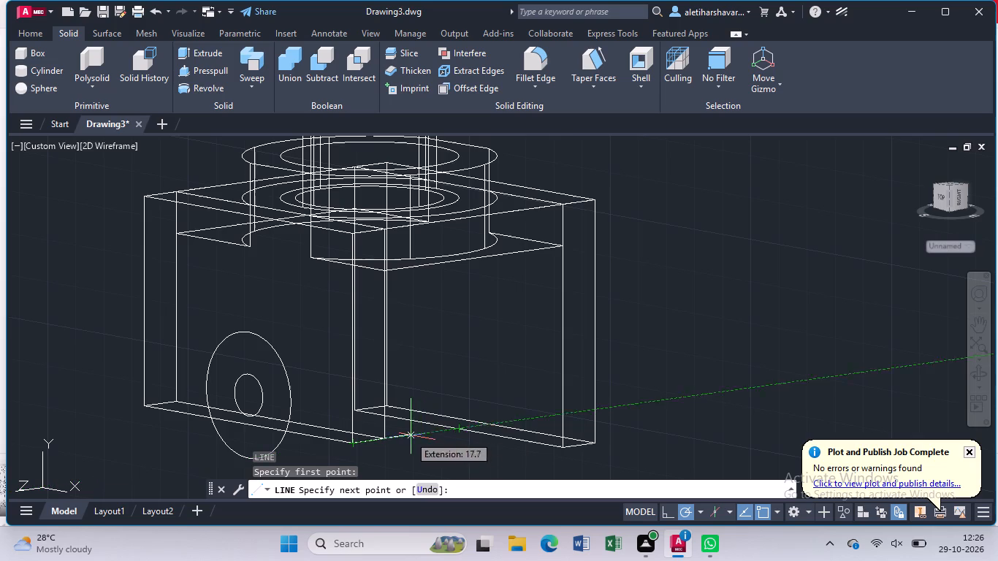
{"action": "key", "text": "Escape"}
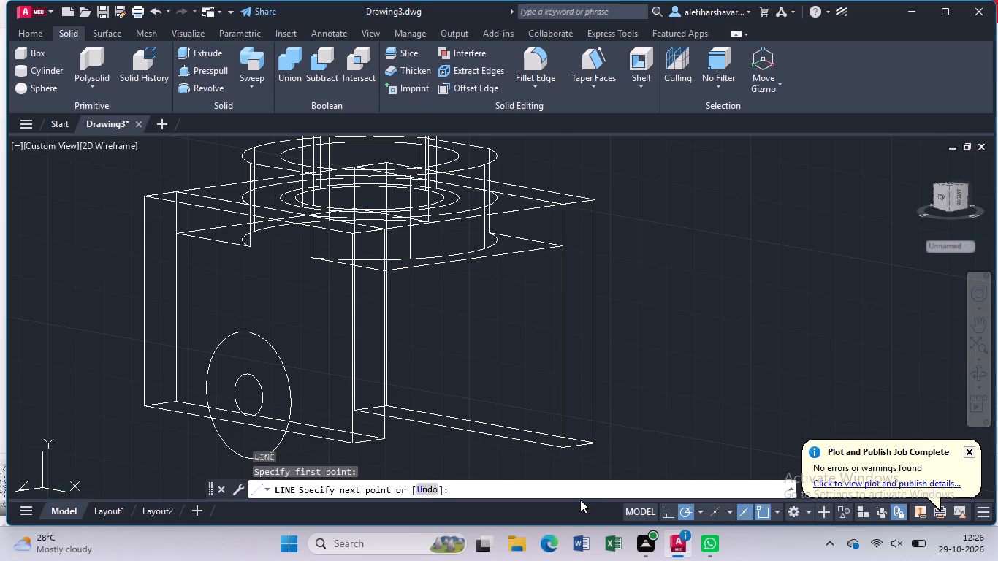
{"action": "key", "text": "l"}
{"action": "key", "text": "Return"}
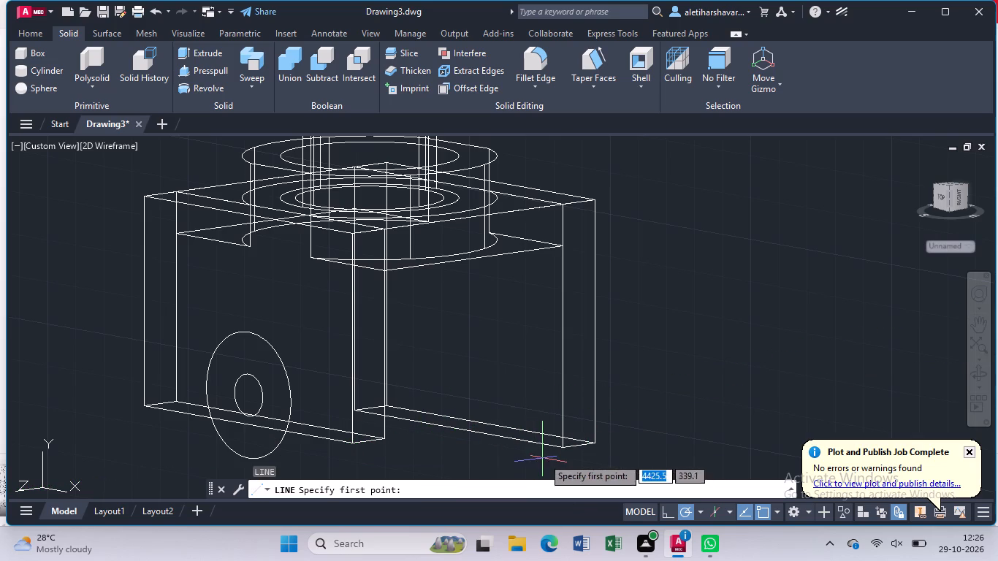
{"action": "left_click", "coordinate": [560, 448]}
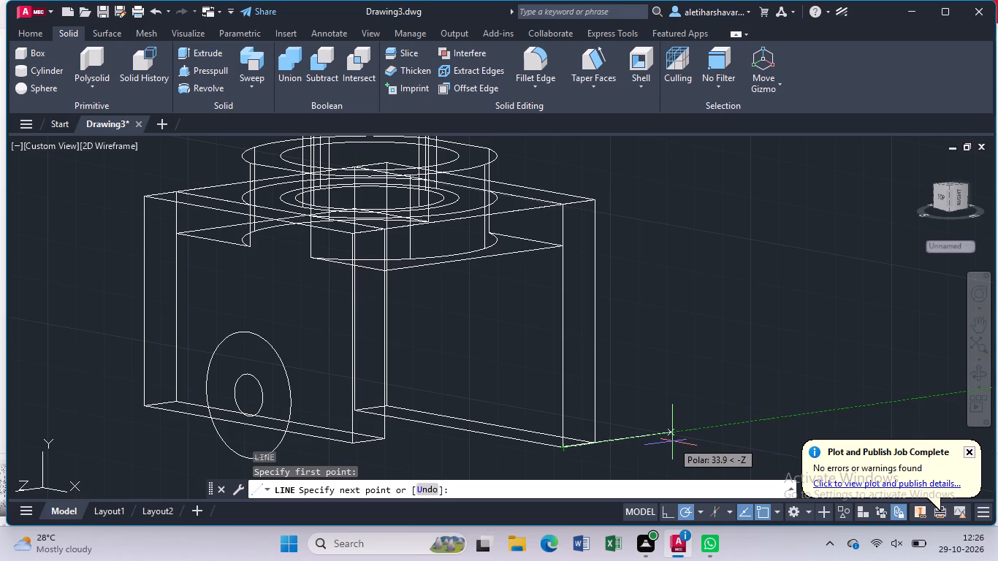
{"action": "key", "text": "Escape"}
Draw a 10 mm line from the centre of the concentric circles along the negative Z direction, toward the opposite leg.
{"action": "key", "text": "l"}
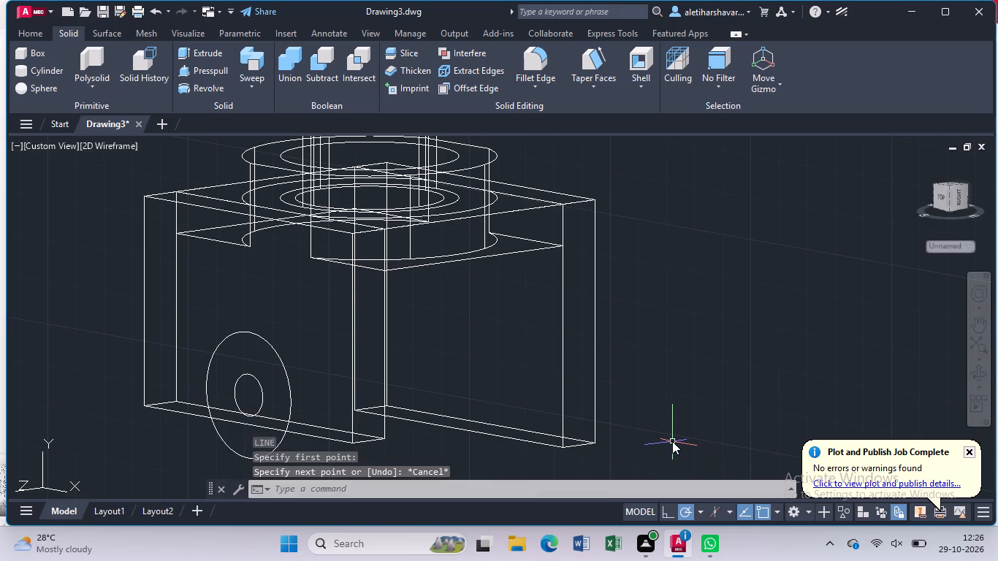
{"action": "key", "text": "Return"}
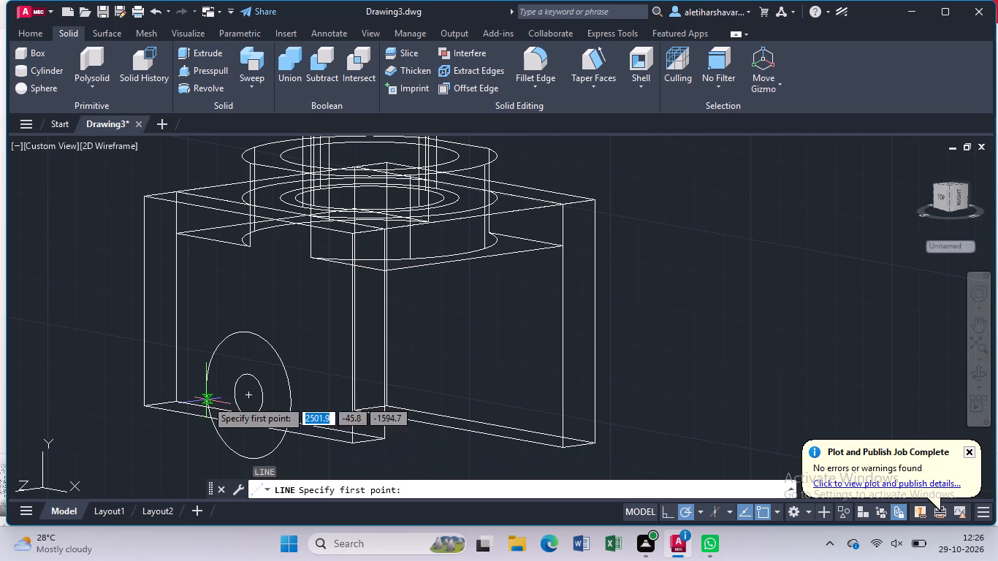
{"action": "left_click", "coordinate": [245, 395]}
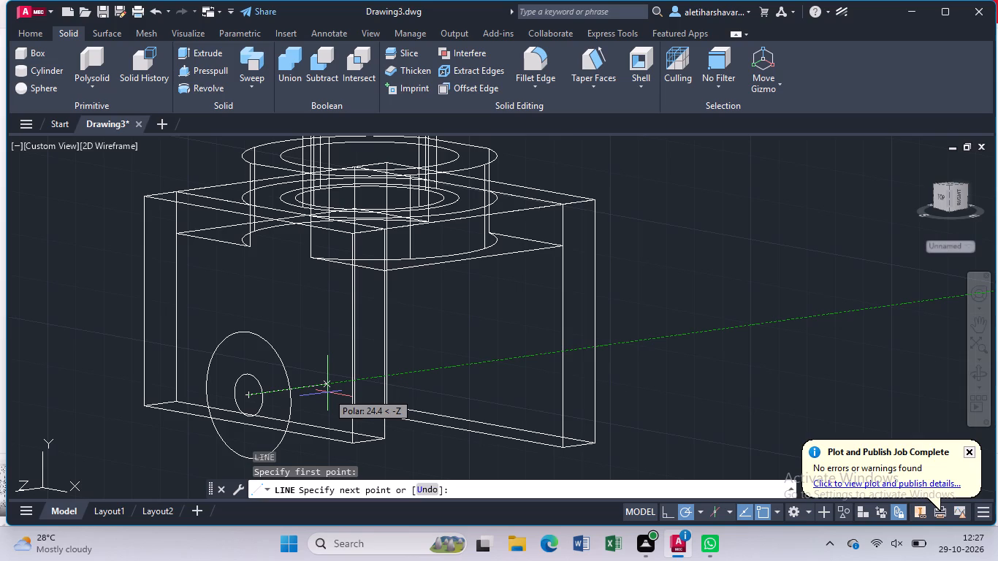
{"action": "type", "text": "10"}
{"action": "key", "text": "Return"}
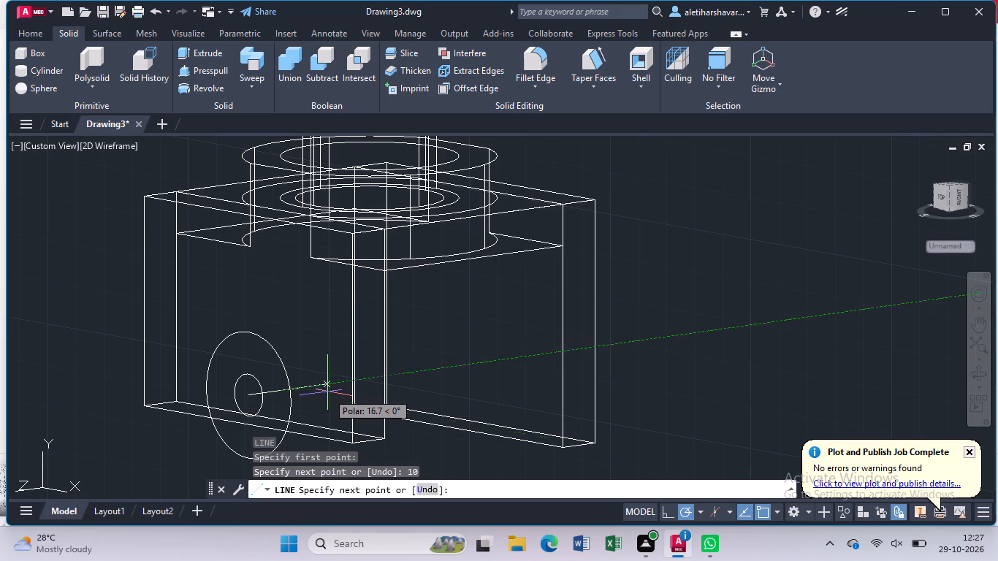
{"action": "key", "text": "Escape"}
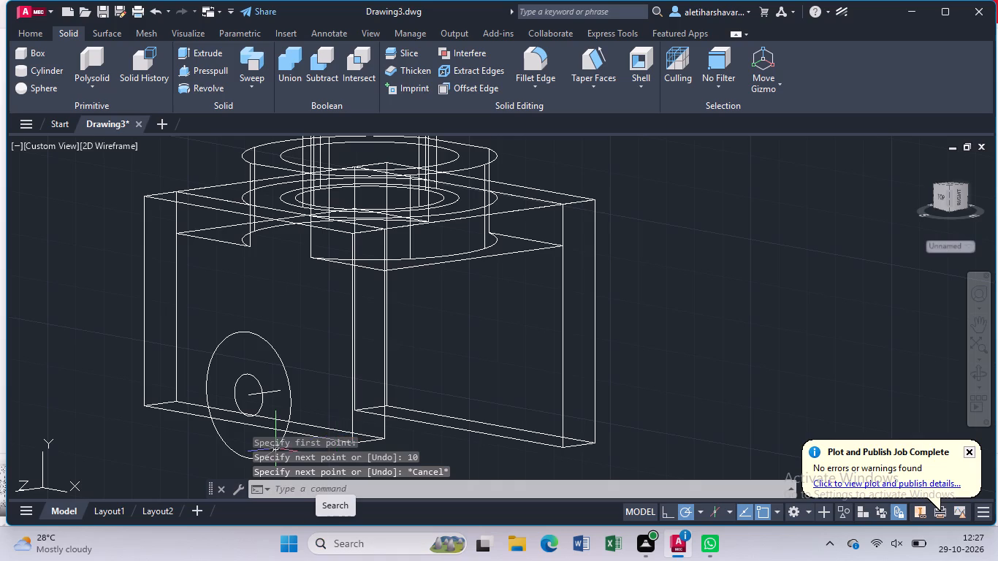
Copy both concentric circles from their centre to the far end of the 10 mm line.
{"action": "left_click", "coordinate": [245, 375]}
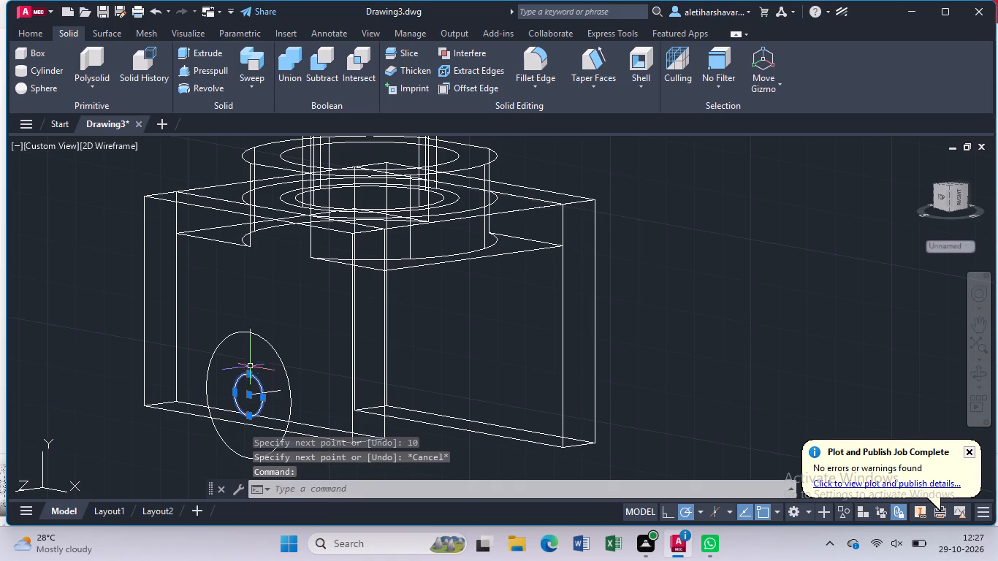
{"action": "key", "text": "Escape"}
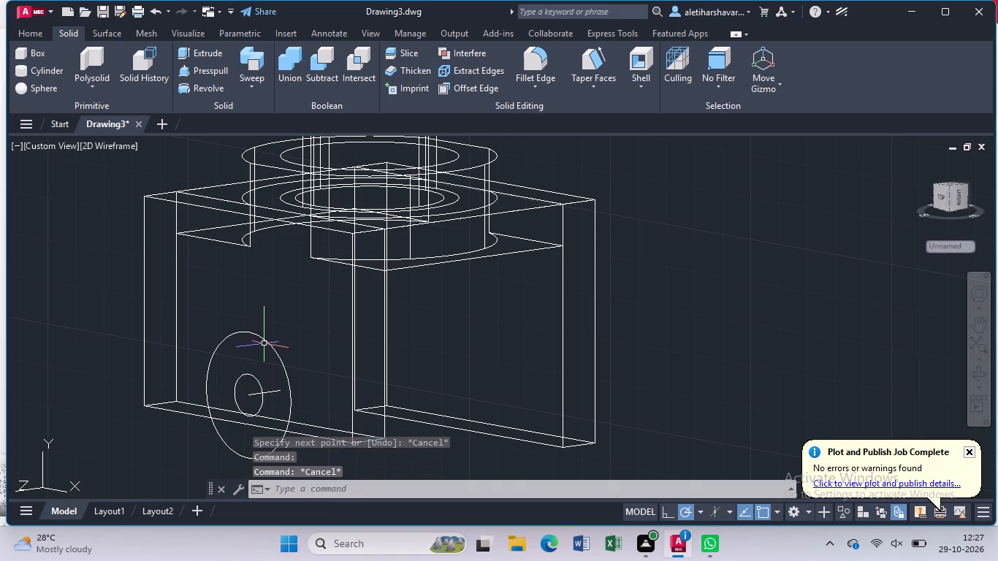
{"action": "left_click", "coordinate": [266, 341]}
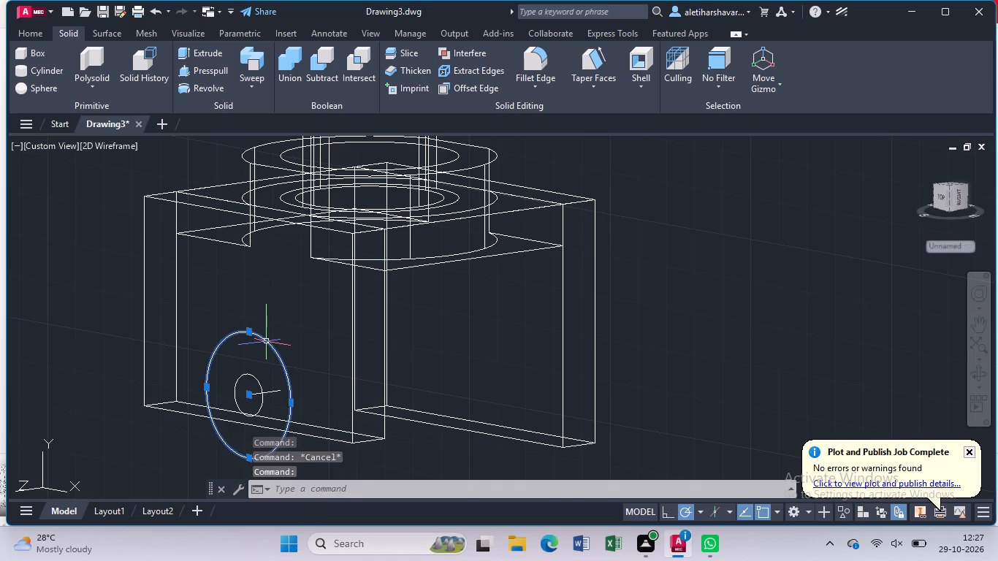
{"action": "left_click", "coordinate": [241, 377]}
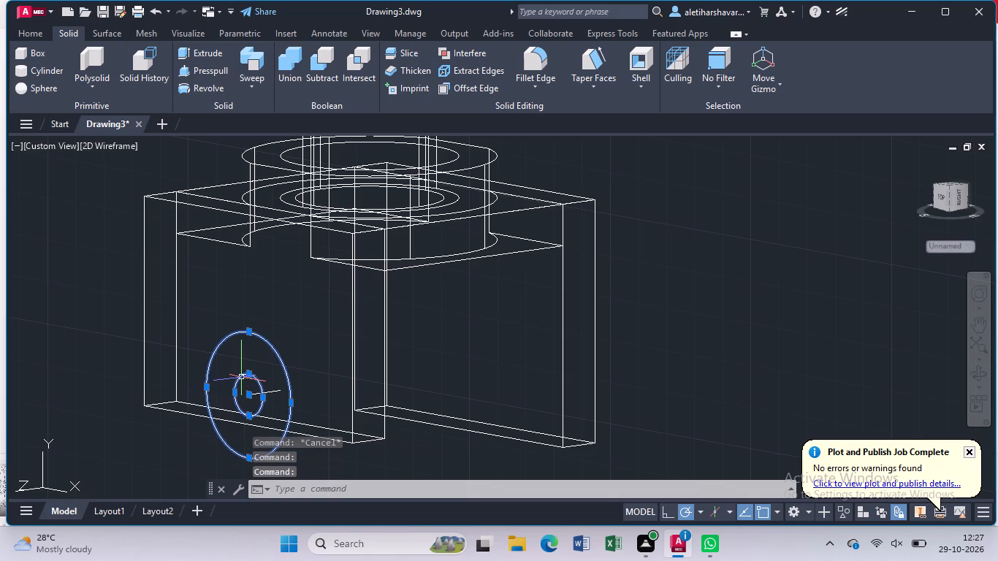
{"action": "type", "text": "co"}
{"action": "key", "text": "Return"}
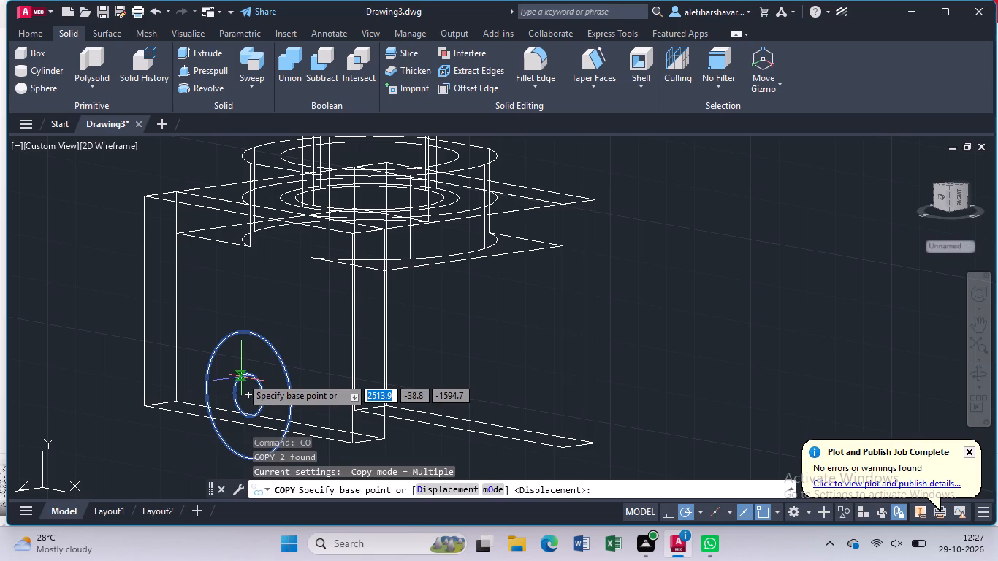
{"action": "left_click", "coordinate": [247, 394]}
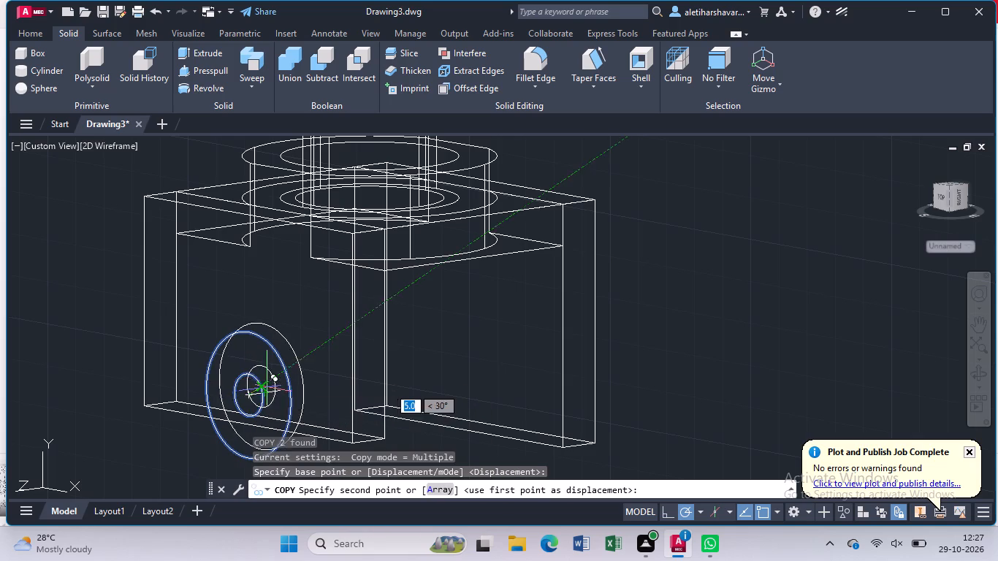
{"action": "scroll", "coordinate": [276, 387], "scroll_direction": "up", "scroll_amount": 1}
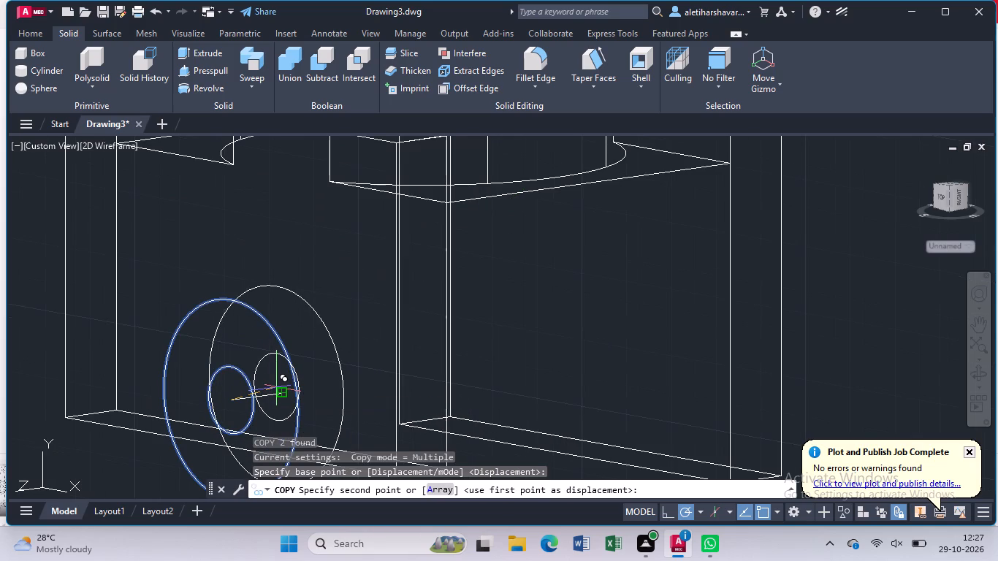
{"action": "left_click", "coordinate": [278, 395]}
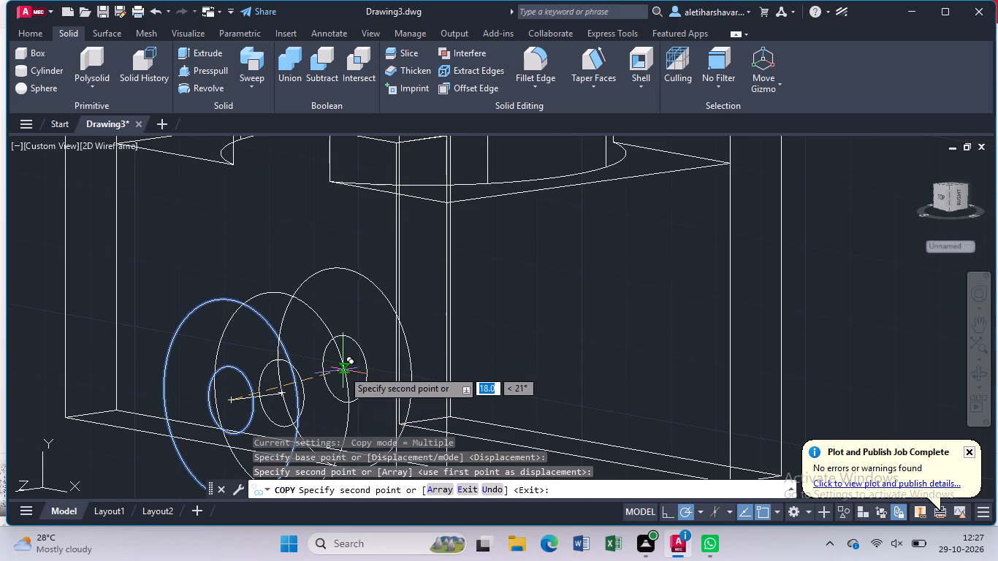
{"action": "key", "text": "Escape"}
{"action": "scroll", "coordinate": [328, 370], "scroll_direction": "down", "scroll_amount": 1}
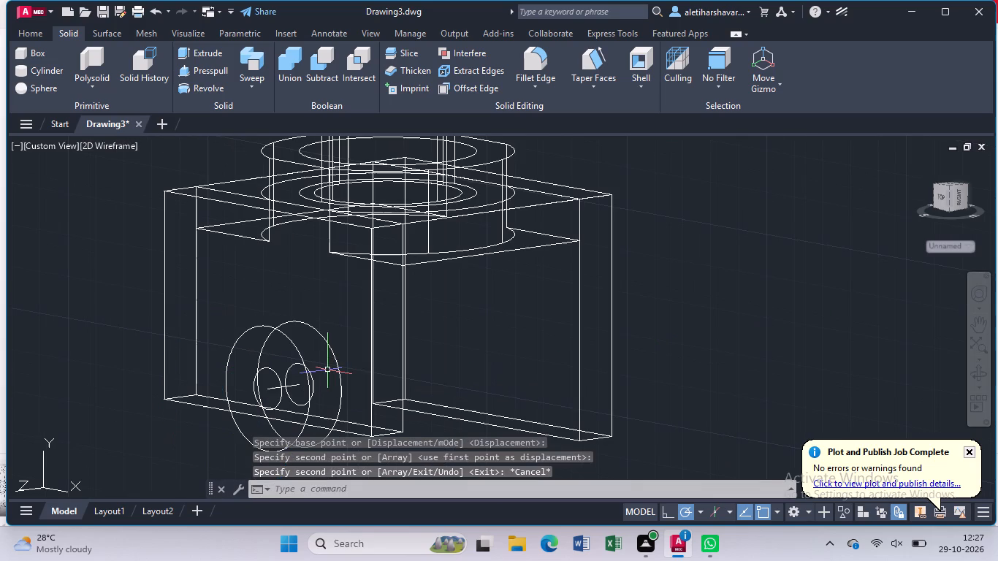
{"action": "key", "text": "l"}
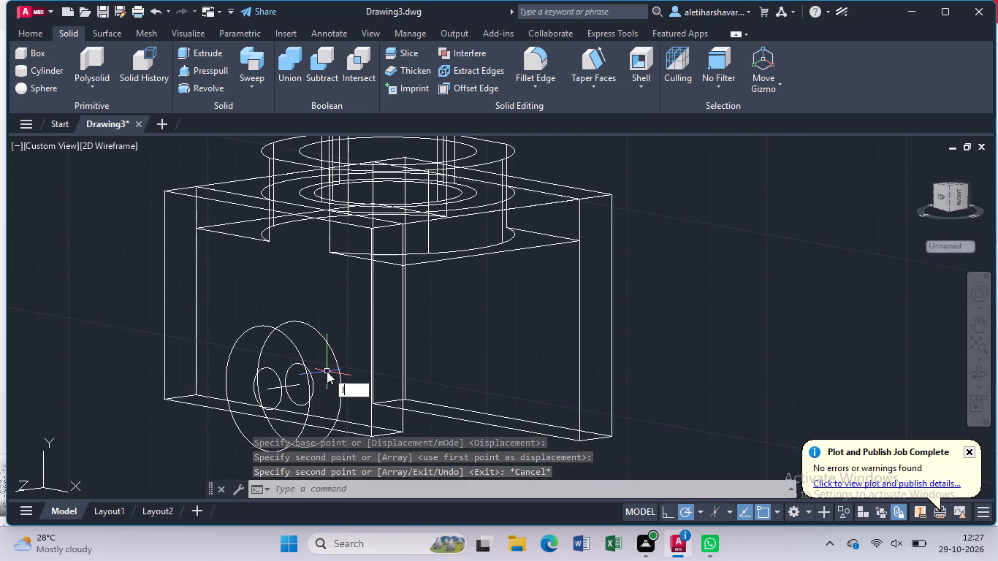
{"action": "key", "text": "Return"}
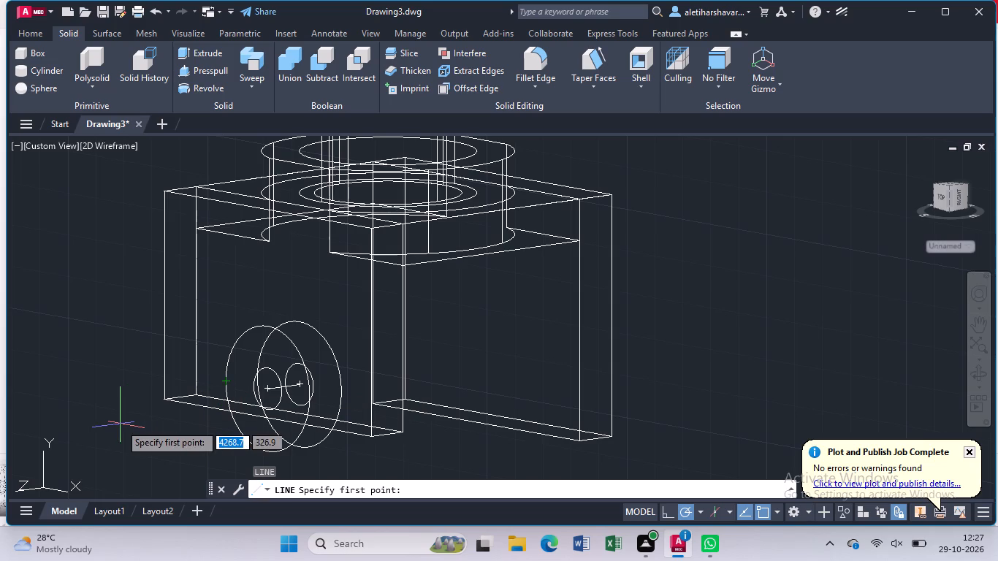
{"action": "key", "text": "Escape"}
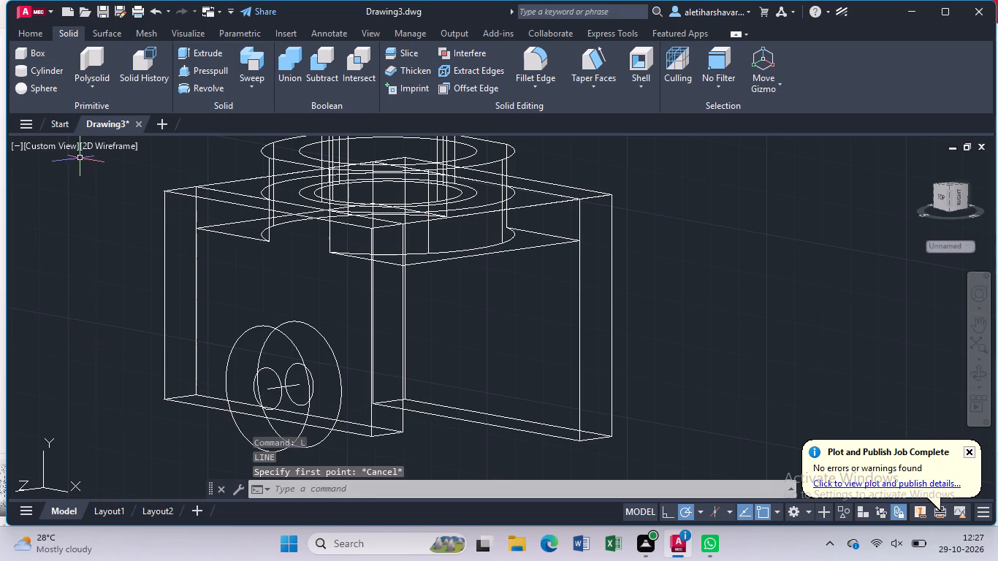
In the Back view, draw a sloping line about 48 mm long from the block's right recess-level edge point down to the large circle.
{"action": "left_click", "coordinate": [62, 145]}
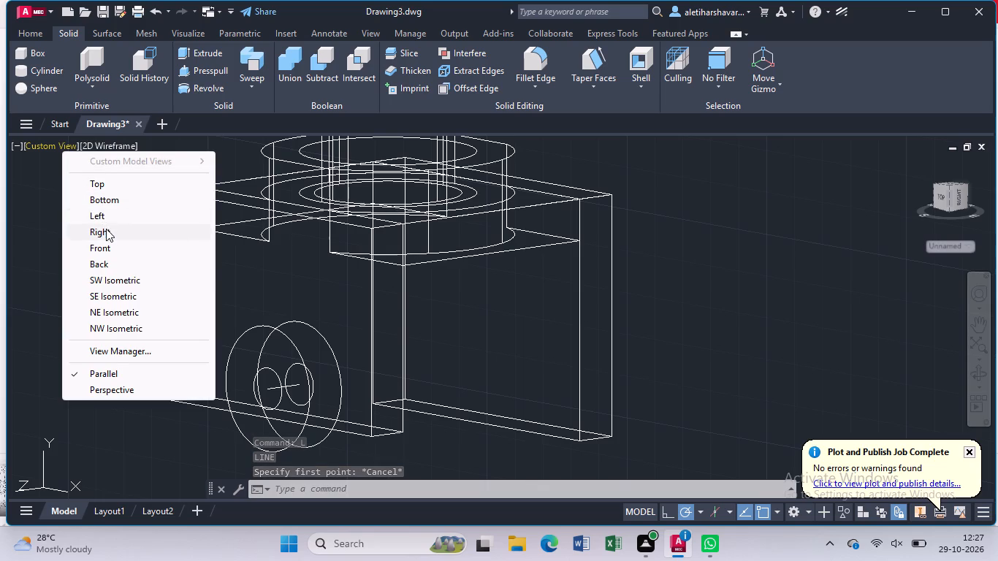
{"action": "left_click", "coordinate": [114, 264]}
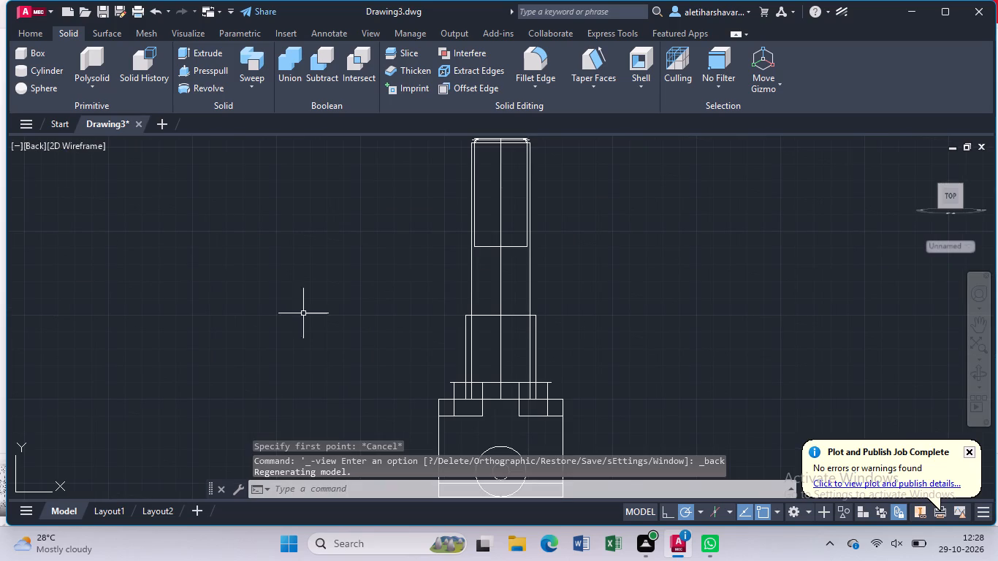
{"action": "middle_click_drag", "start_coordinate": [420, 358], "coordinate": [296, 222]}
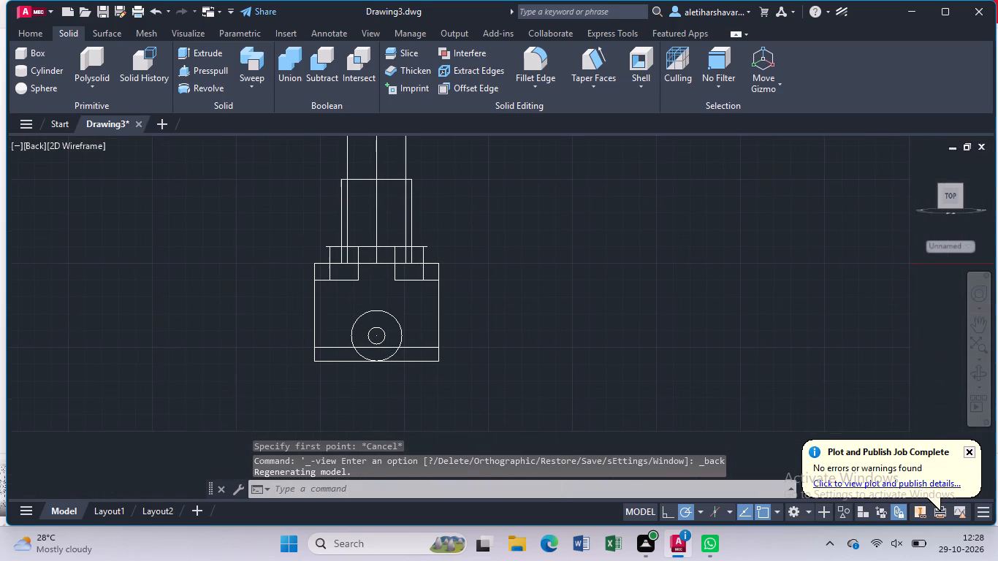
{"action": "scroll", "coordinate": [327, 272], "scroll_direction": "up", "scroll_amount": 1}
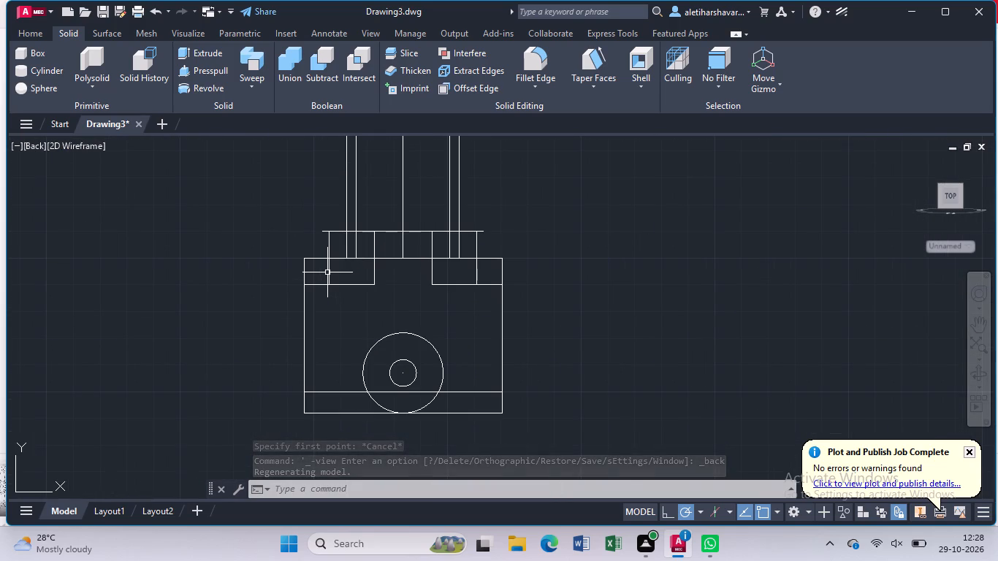
{"action": "key", "text": "l"}
{"action": "key", "text": "Return"}
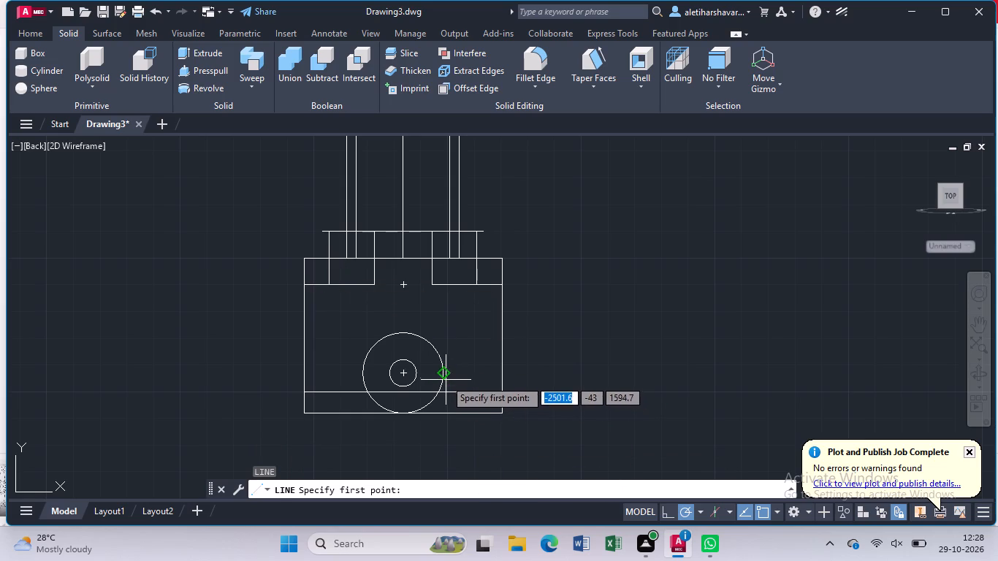
{"action": "left_click", "coordinate": [498, 284]}
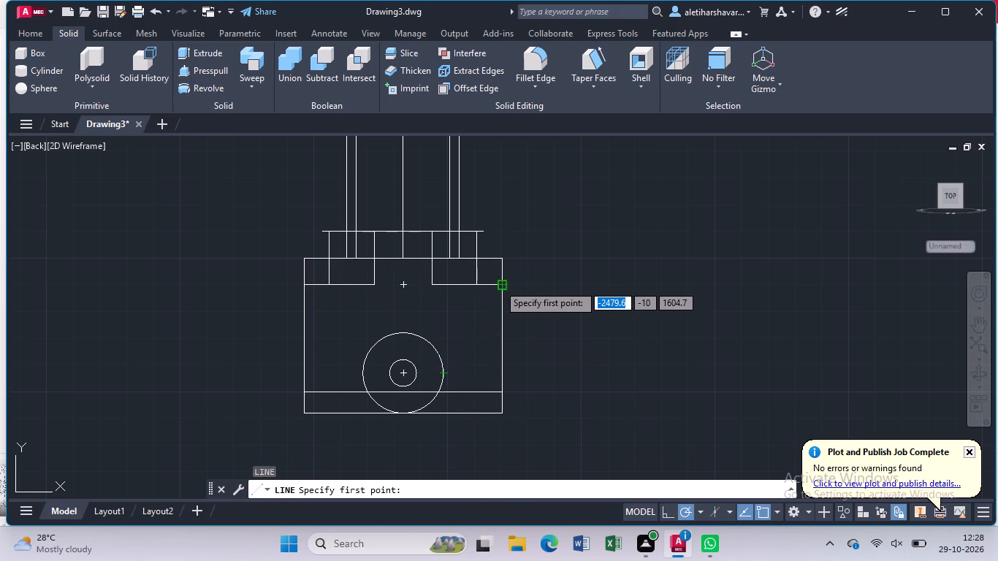
{"action": "left_click", "coordinate": [440, 391]}
{"action": "key", "text": "Escape"}
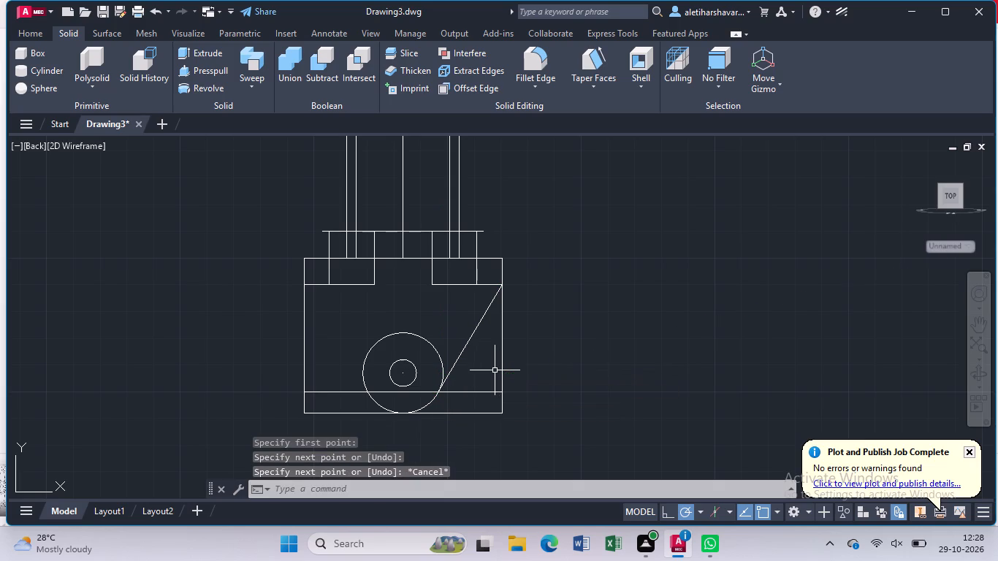
Draw the matching sloping line from the block's left edge at recess level down to the opposite side of the large circle.
{"action": "key", "text": "l"}
{"action": "key", "text": "Return"}
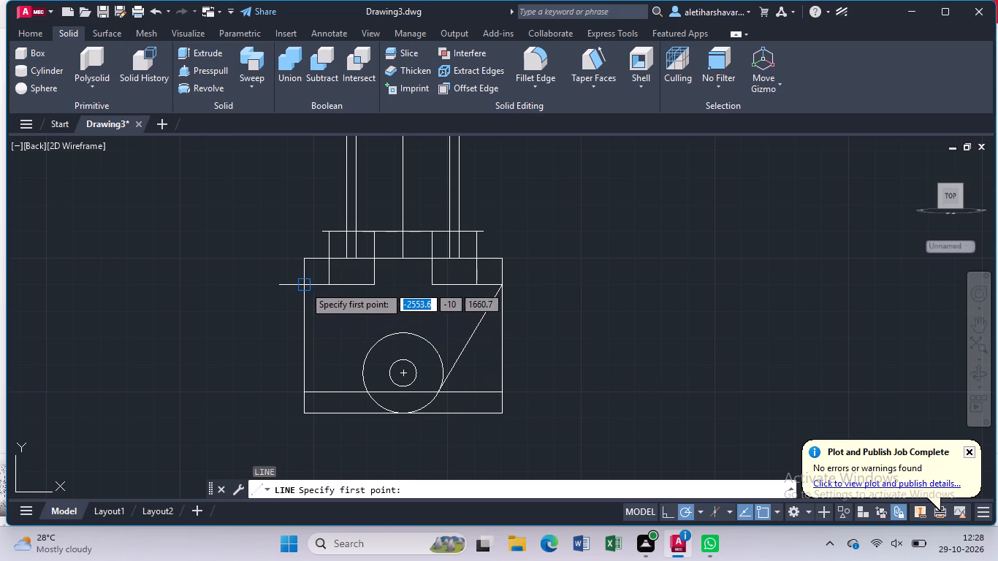
{"action": "left_click", "coordinate": [304, 285]}
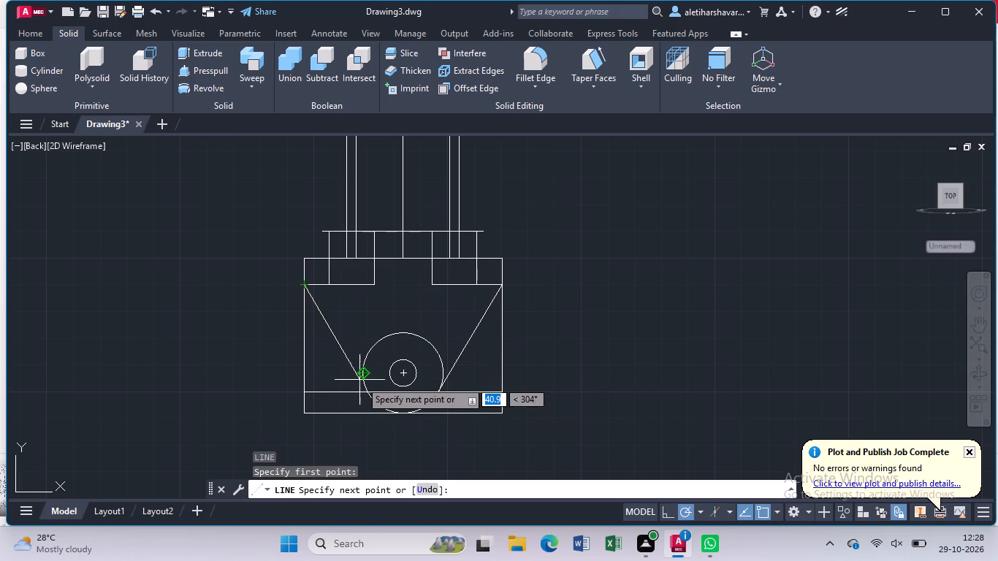
{"action": "left_click", "coordinate": [367, 396]}
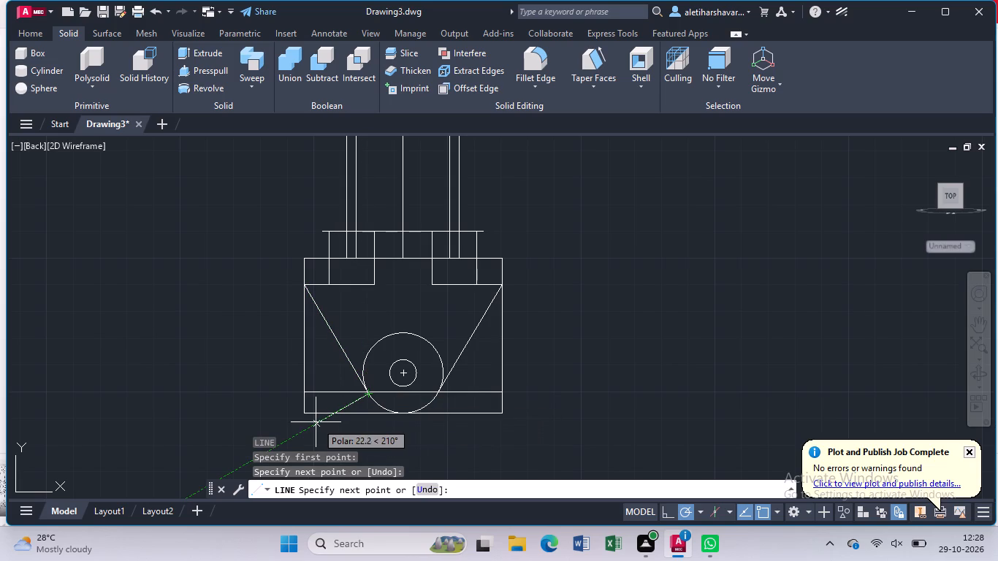
{"action": "key", "text": "Escape"}
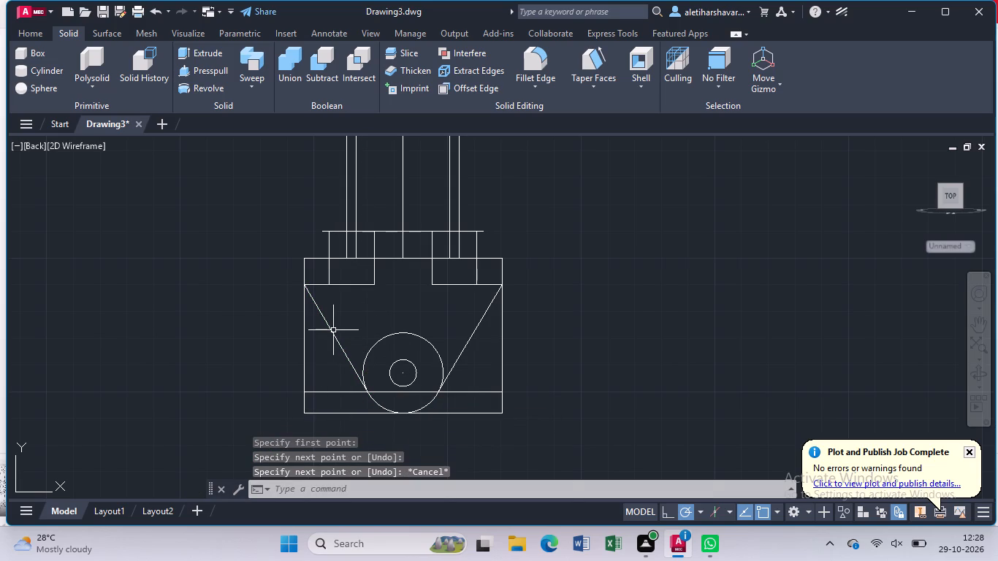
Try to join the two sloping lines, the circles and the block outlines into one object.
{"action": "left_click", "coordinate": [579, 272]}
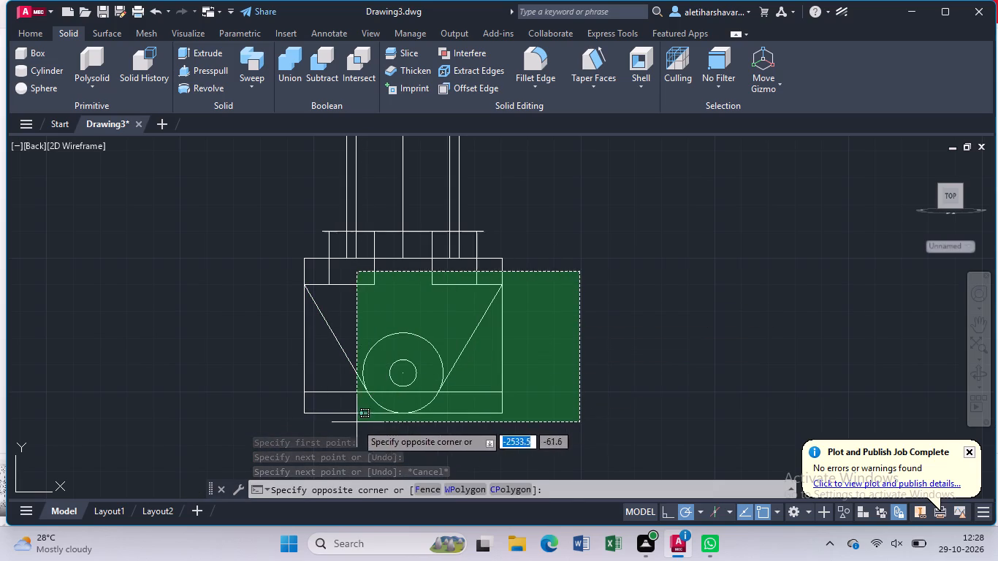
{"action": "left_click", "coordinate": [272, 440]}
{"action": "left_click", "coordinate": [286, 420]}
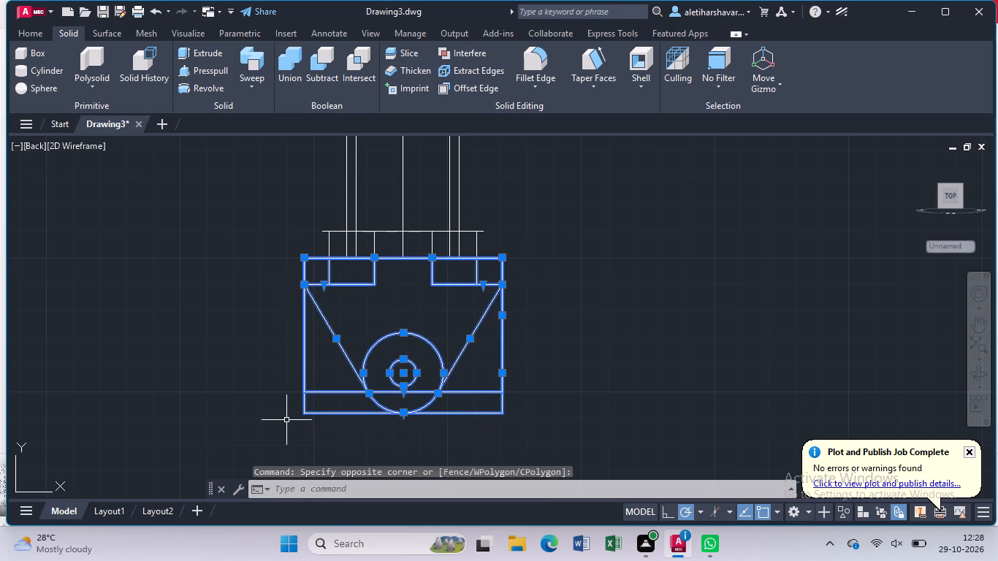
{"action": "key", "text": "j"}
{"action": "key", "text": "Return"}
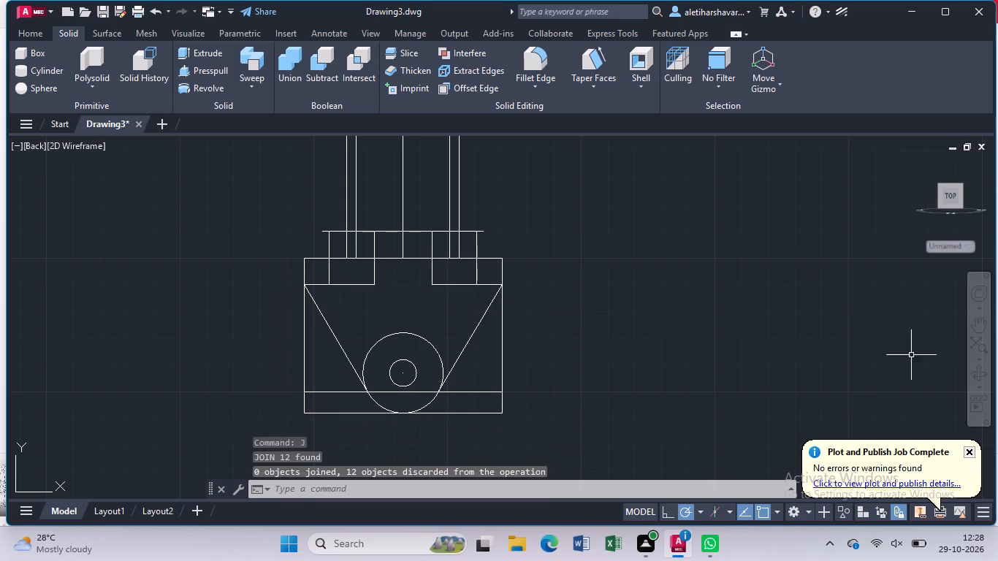
Examine the sloping lines and copied circles against the fork legs in an orbited view with the Shaded with edges visual style.
{"action": "left_click", "coordinate": [984, 375]}
{"action": "left_click_drag", "start_coordinate": [715, 402], "coordinate": [701, 398]}
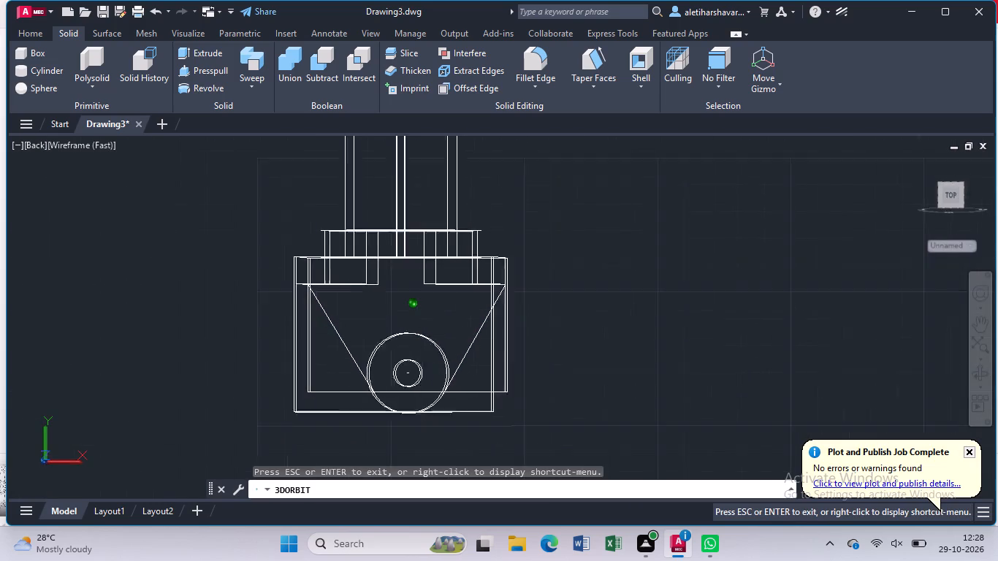
{"action": "left_click_drag", "start_coordinate": [701, 398], "coordinate": [696, 377]}
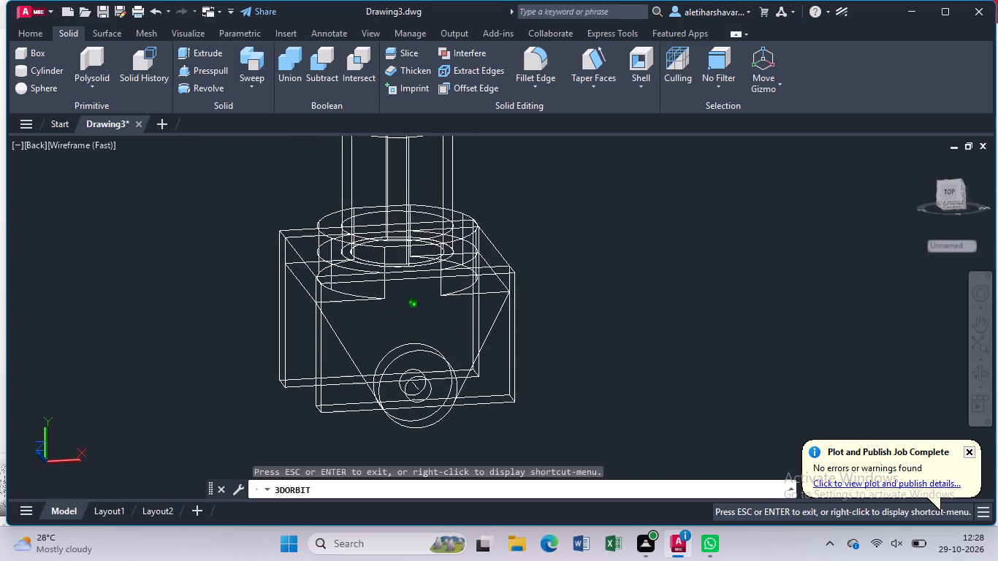
{"action": "left_click_drag", "start_coordinate": [696, 377], "coordinate": [619, 424]}
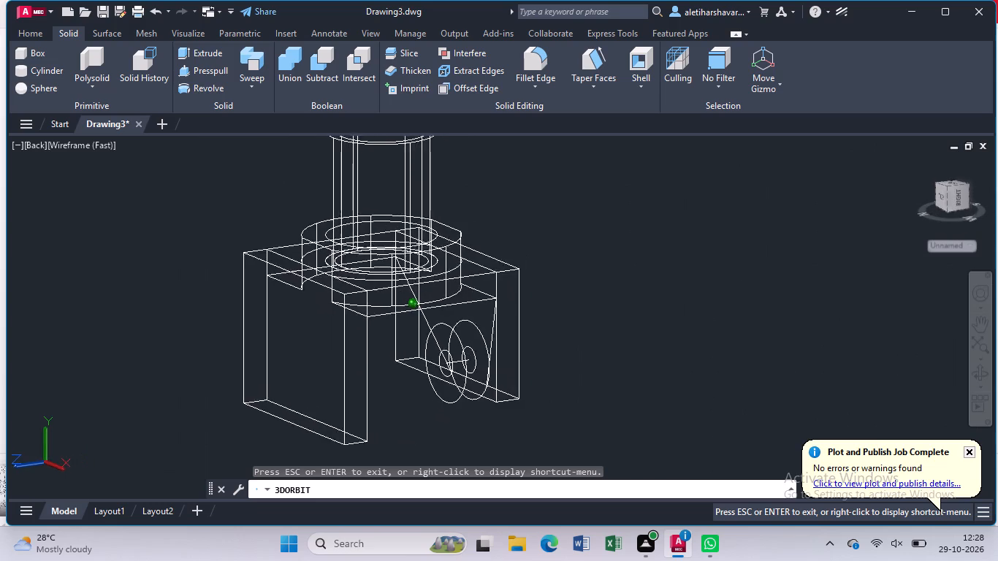
{"action": "left_click_drag", "start_coordinate": [619, 424], "coordinate": [668, 421]}
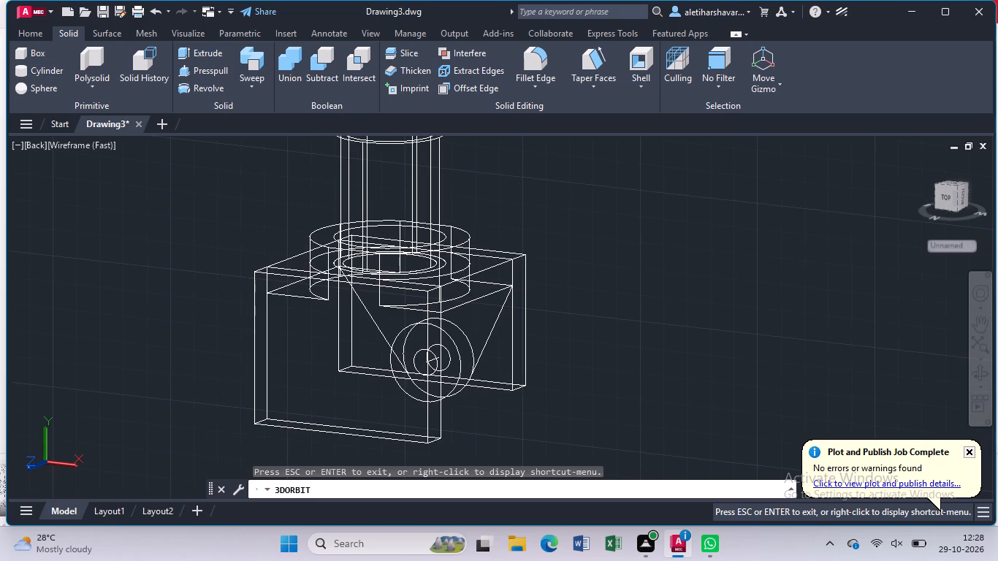
{"action": "key", "text": "Escape"}
{"action": "left_click", "coordinate": [93, 142]}
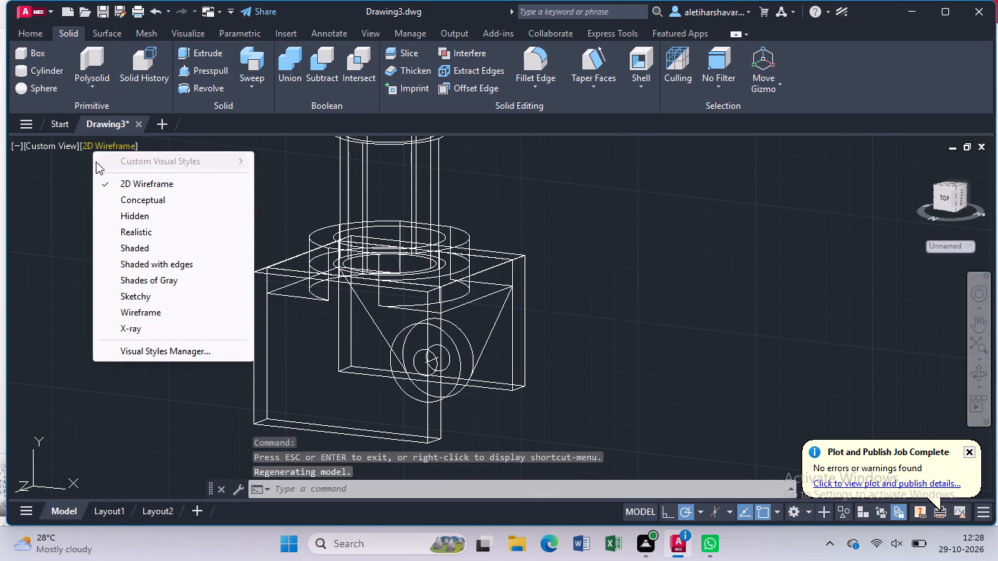
{"action": "left_click", "coordinate": [152, 262]}
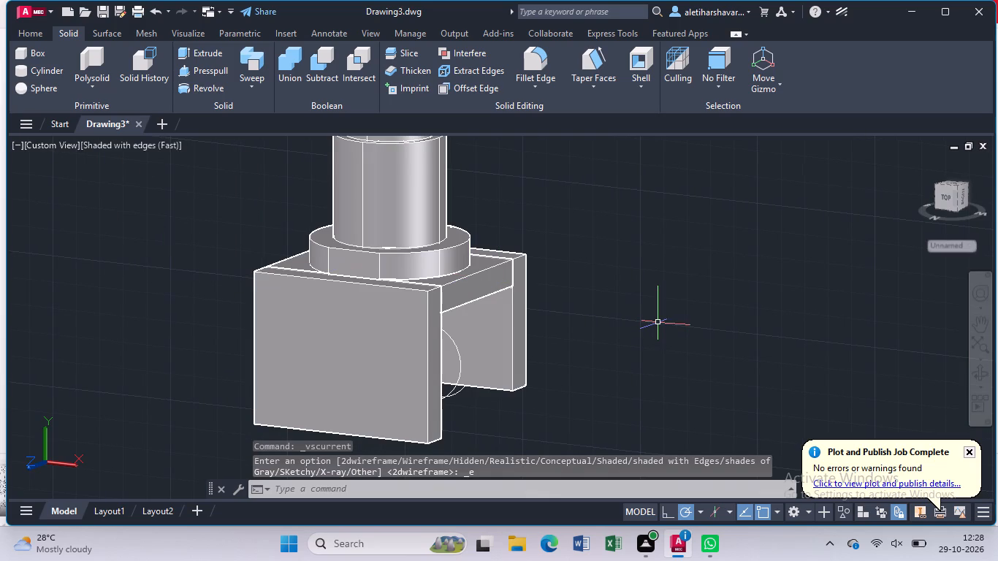
{"action": "middle_click_drag", "start_coordinate": [656, 321], "coordinate": [549, 321]}
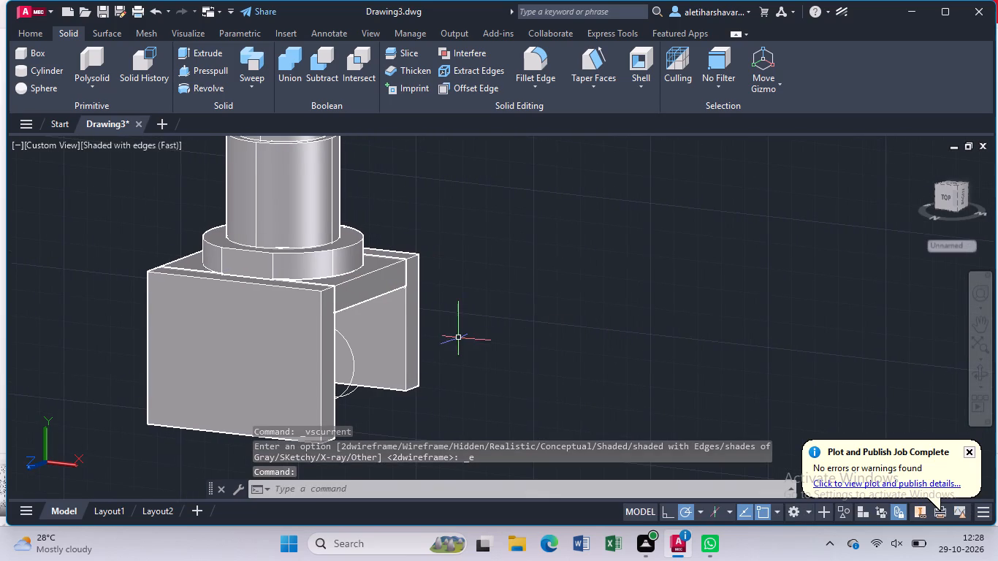
Examine the fork legs and the sketched circles from several orbited angles in the shaded view.
{"action": "left_click", "coordinate": [980, 365]}
{"action": "left_click_drag", "start_coordinate": [727, 315], "coordinate": [718, 316]}
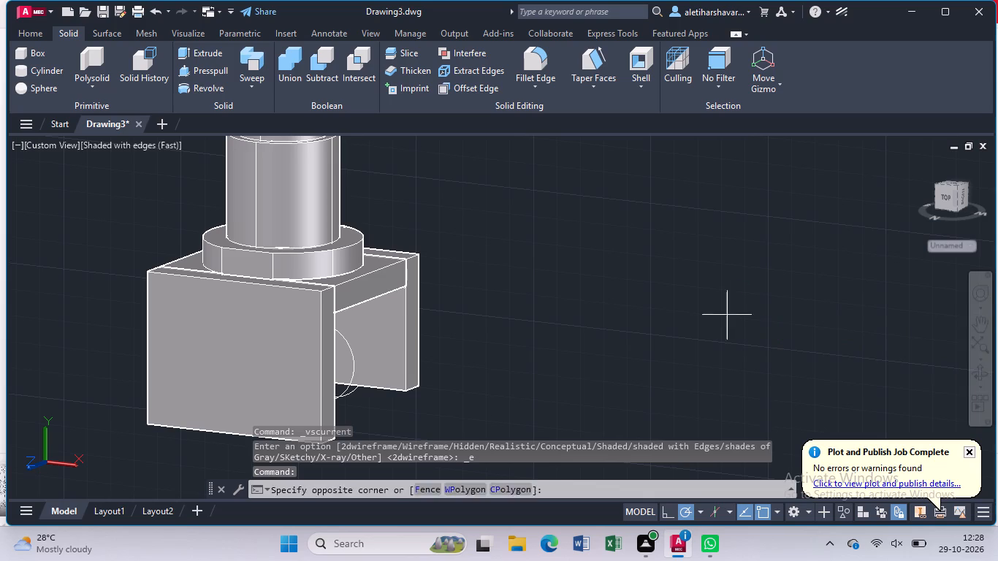
{"action": "left_click_drag", "start_coordinate": [718, 316], "coordinate": [583, 340]}
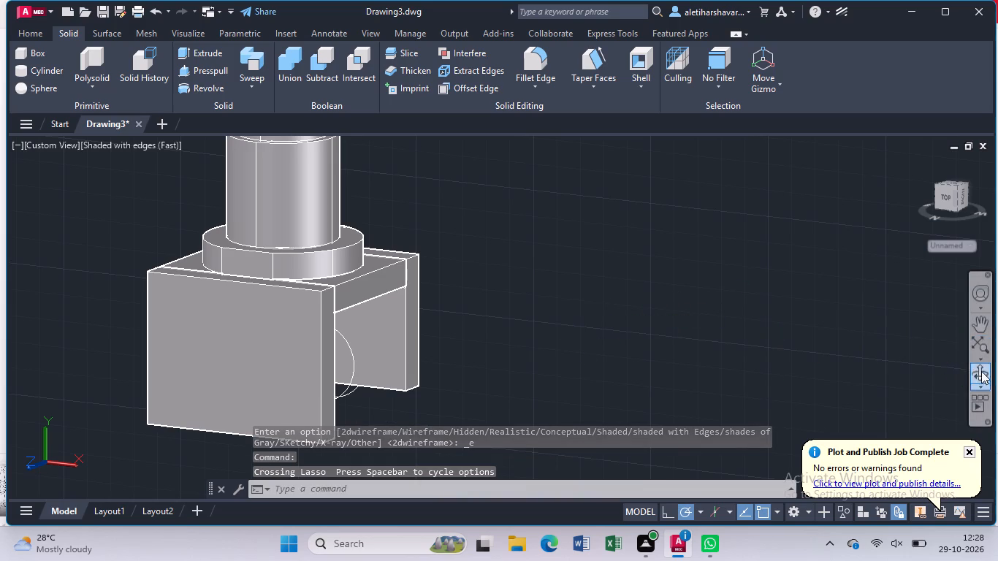
{"action": "left_click", "coordinate": [976, 371]}
{"action": "left_click_drag", "start_coordinate": [751, 365], "coordinate": [705, 352]}
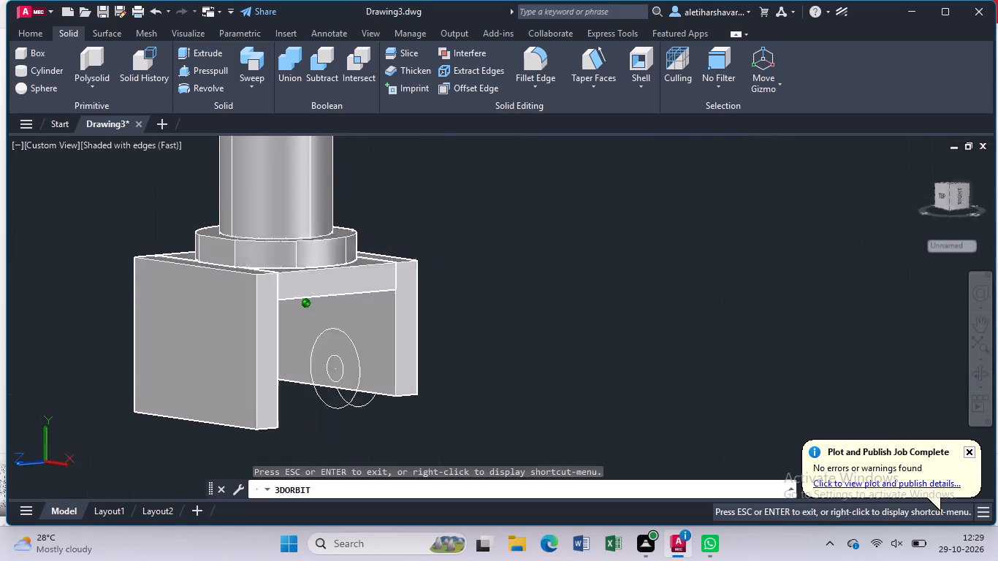
{"action": "left_click_drag", "start_coordinate": [705, 352], "coordinate": [495, 355]}
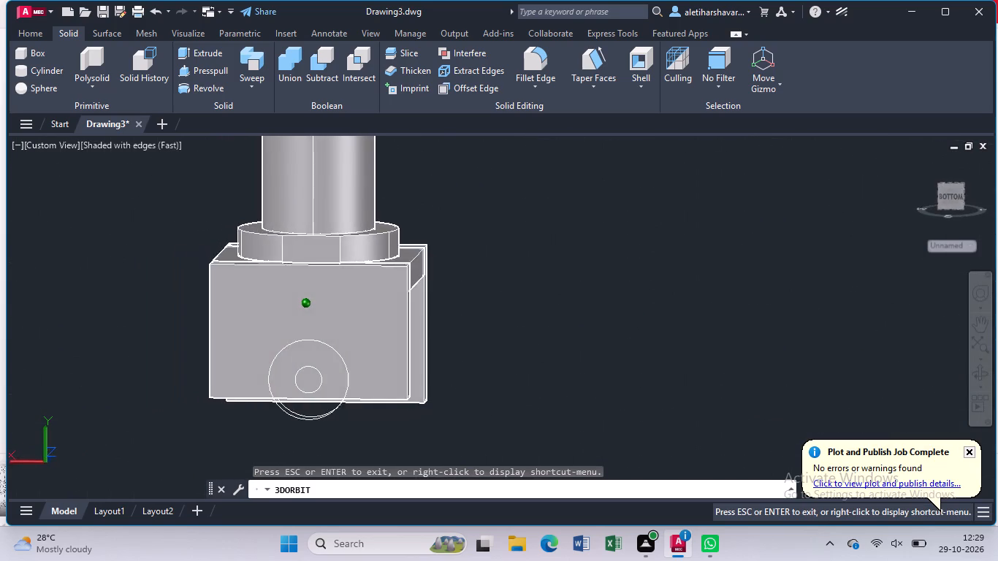
{"action": "left_click_drag", "start_coordinate": [495, 355], "coordinate": [338, 303]}
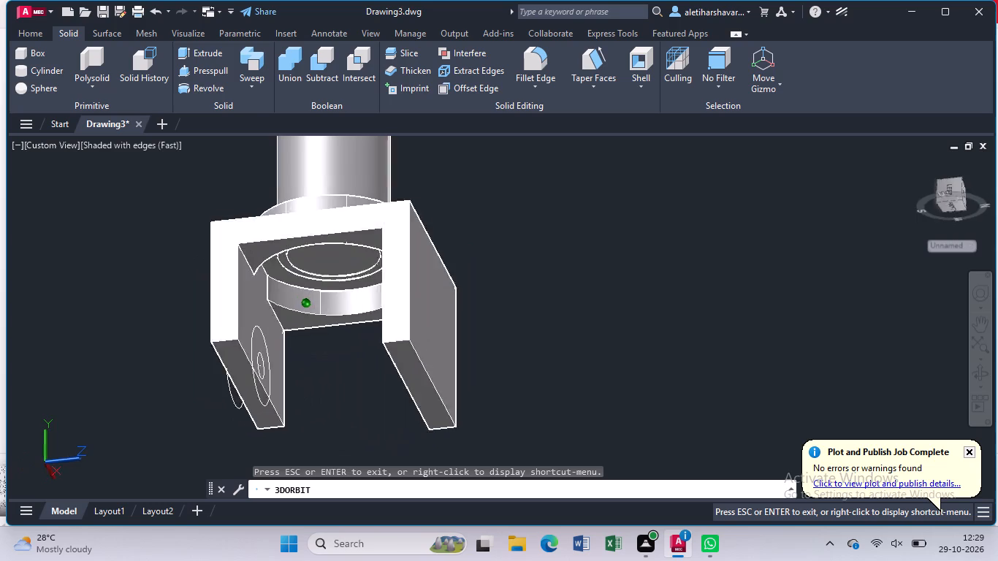
{"action": "left_click_drag", "start_coordinate": [338, 303], "coordinate": [362, 344]}
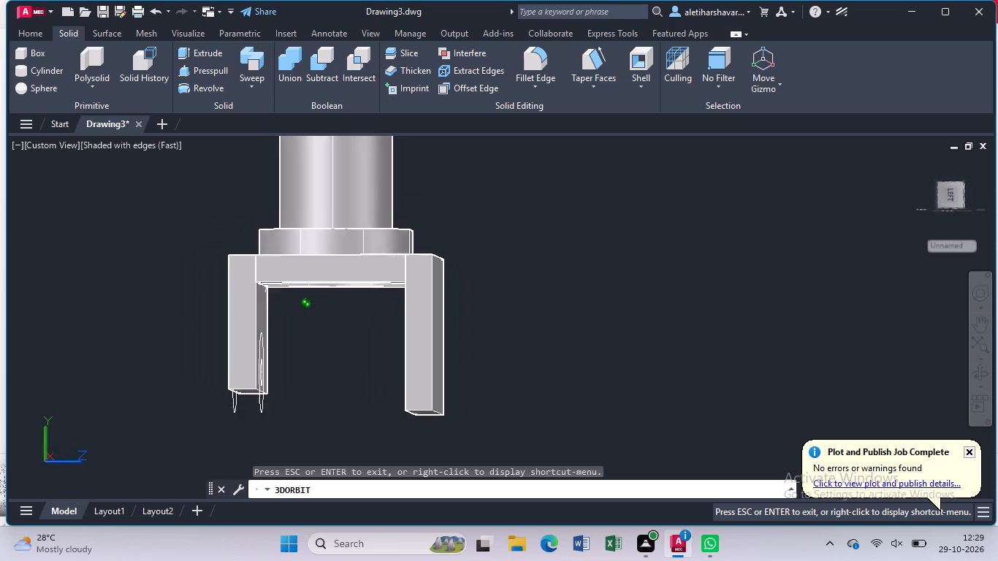
{"action": "left_click_drag", "start_coordinate": [362, 344], "coordinate": [493, 362]}
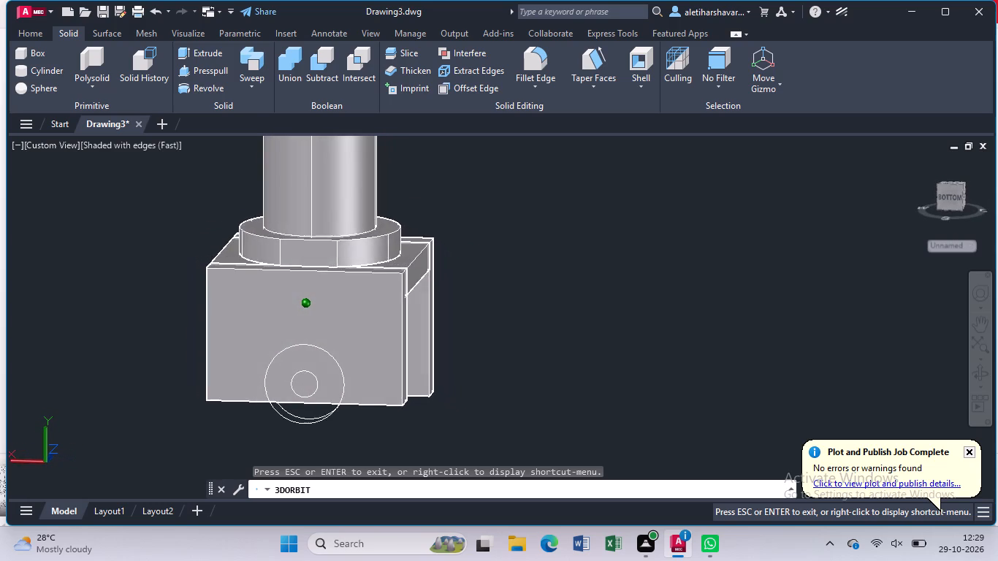
{"action": "left_click_drag", "start_coordinate": [493, 362], "coordinate": [498, 370]}
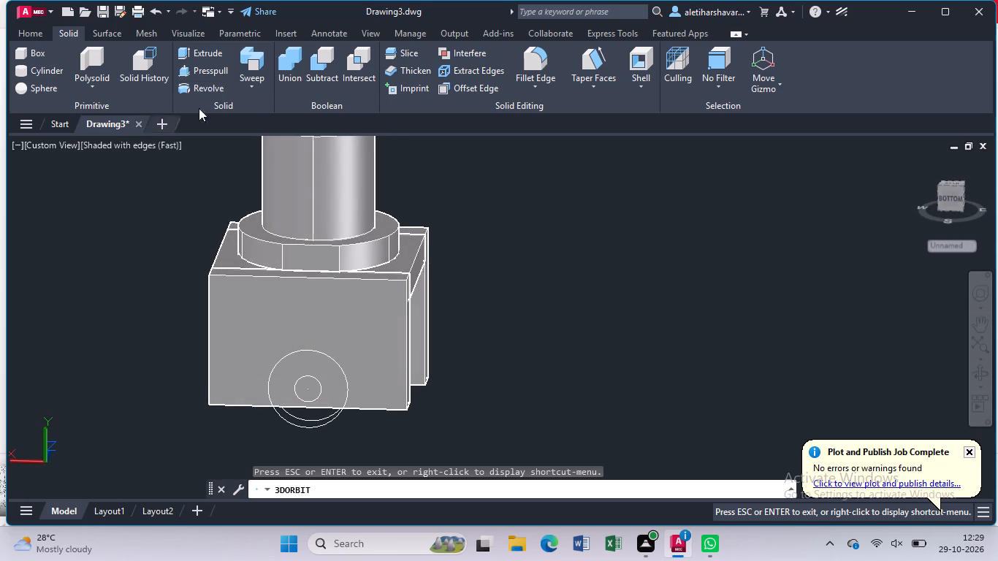
{"action": "left_click", "coordinate": [214, 68]}
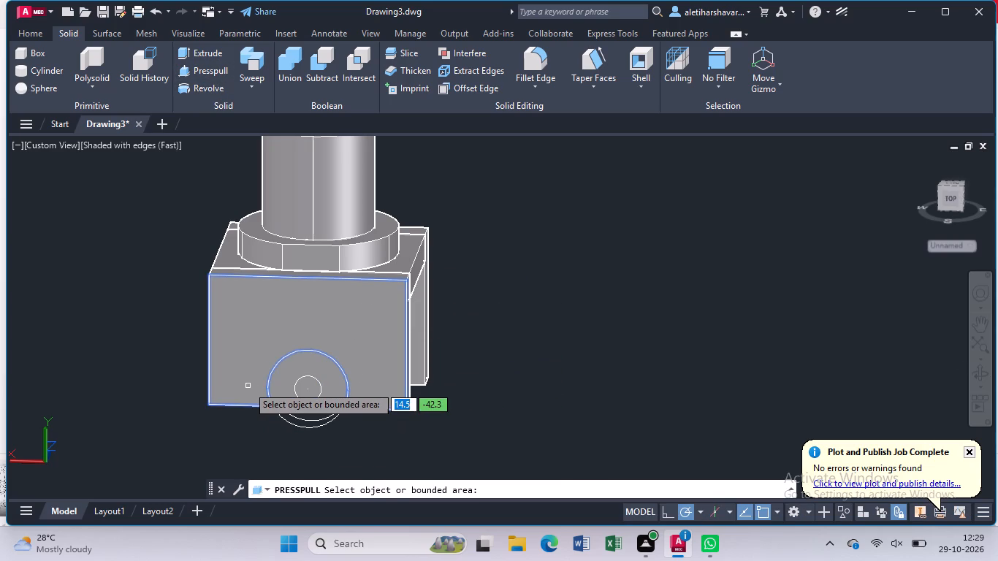
{"action": "key", "text": "Escape"}
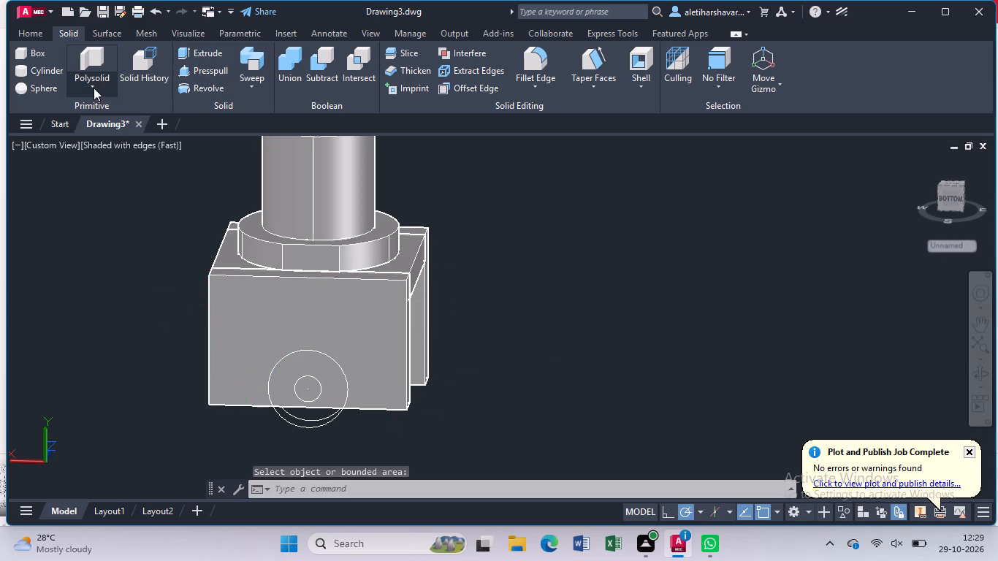
Set the visual style to 2D Wireframe.
{"action": "left_click", "coordinate": [117, 140]}
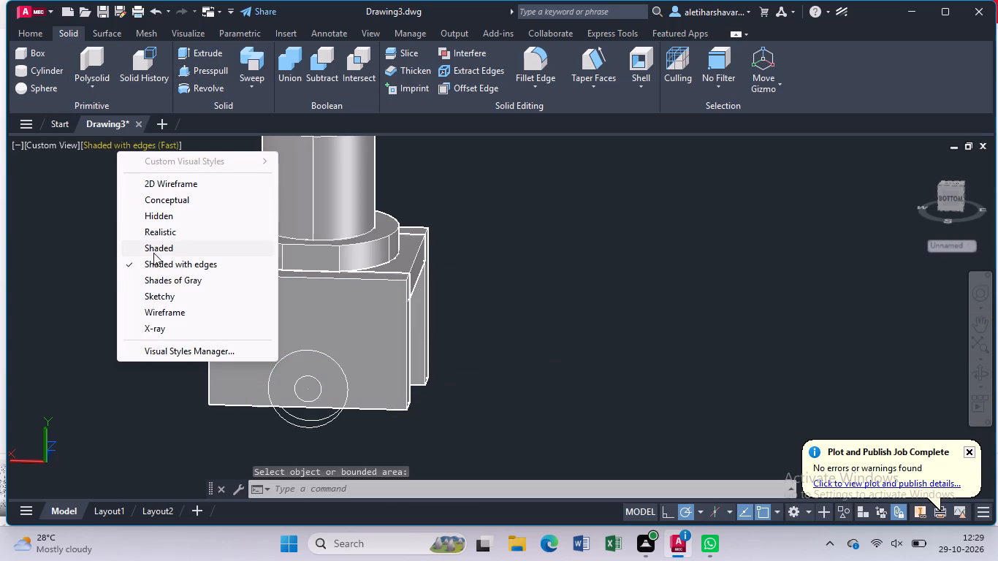
{"action": "left_click", "coordinate": [172, 181]}
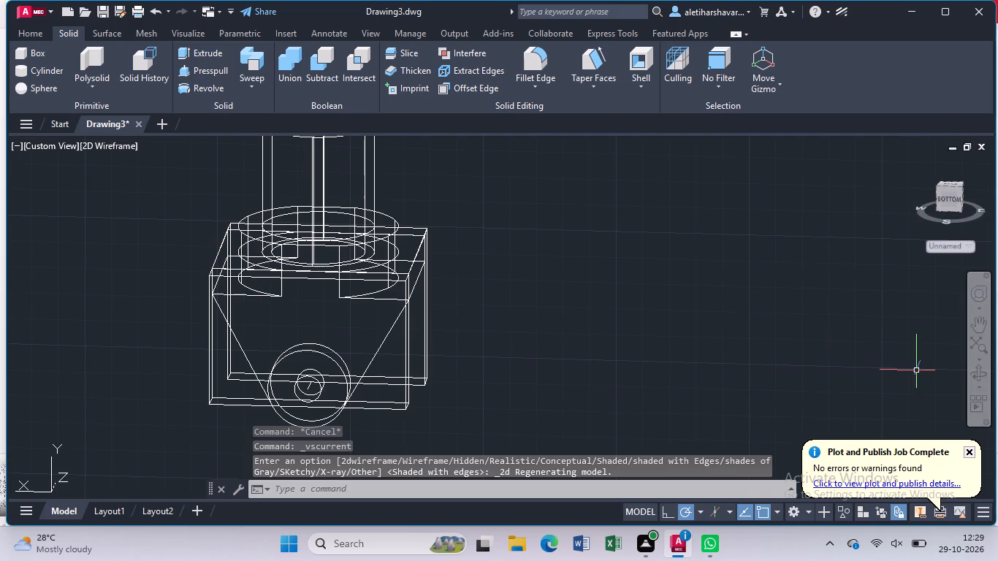
Draw a line about 47 mm long from the leg's inner-face corner at recess level to the large circle on that same face.
{"action": "left_click", "coordinate": [982, 371]}
{"action": "left_click_drag", "start_coordinate": [525, 376], "coordinate": [431, 348]}
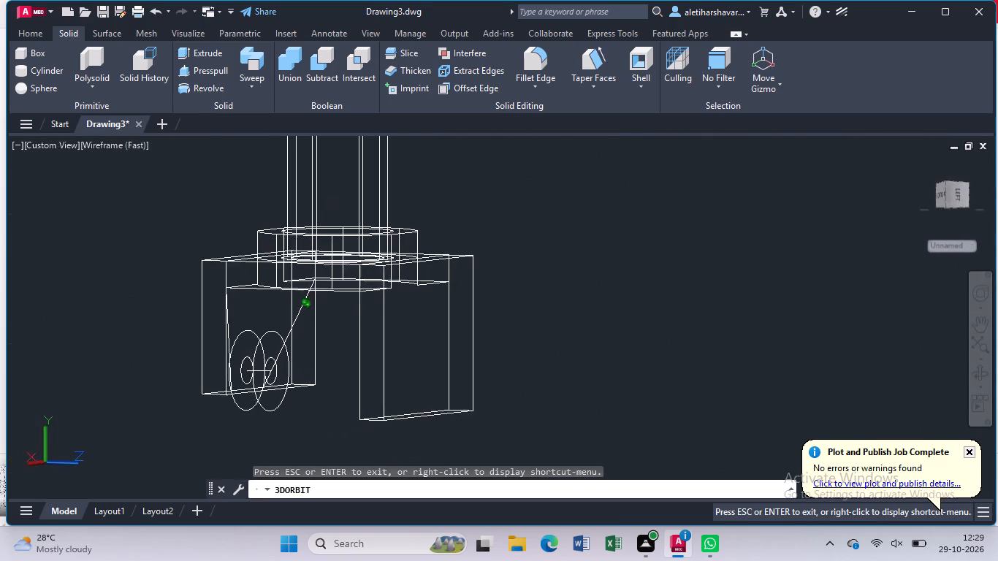
{"action": "left_click_drag", "start_coordinate": [431, 348], "coordinate": [378, 360]}
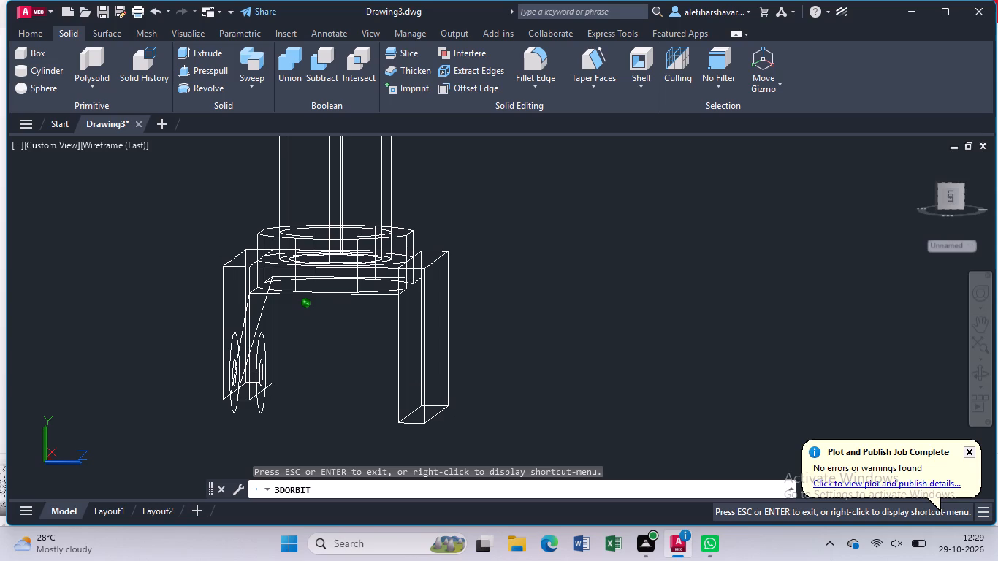
{"action": "left_click_drag", "start_coordinate": [378, 360], "coordinate": [473, 389]}
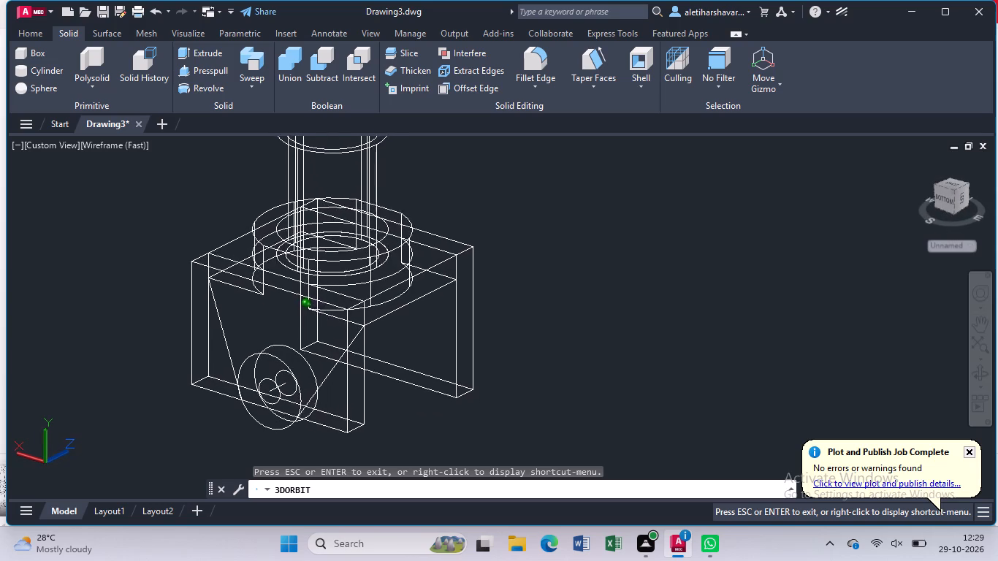
{"action": "left_click_drag", "start_coordinate": [473, 389], "coordinate": [477, 386]}
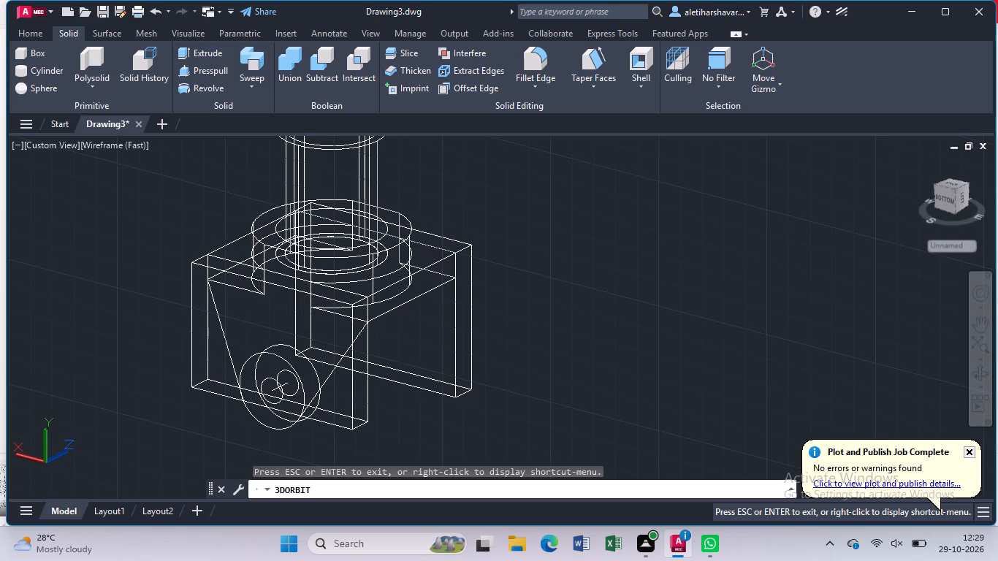
{"action": "key", "text": "l"}
{"action": "key", "text": "Return"}
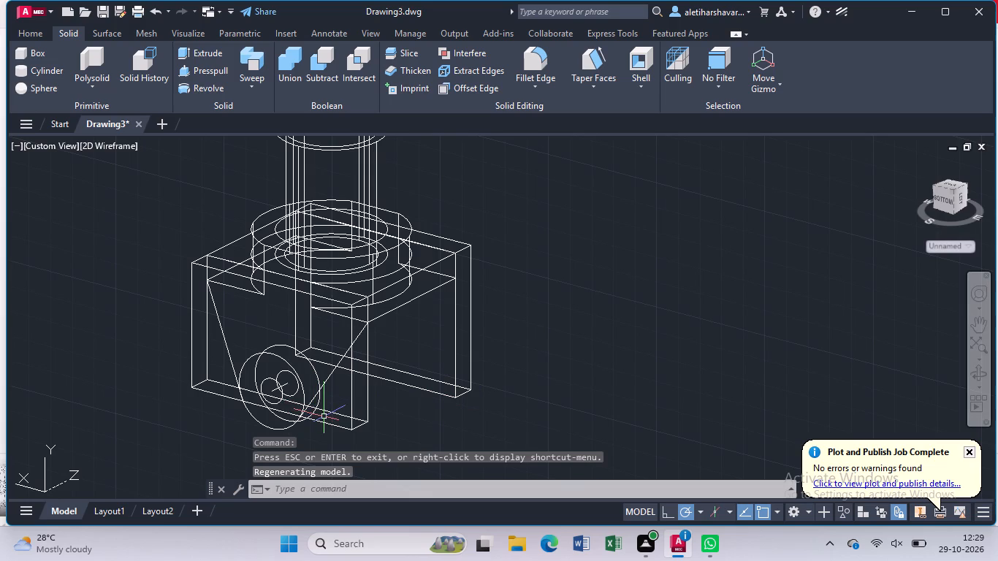
{"action": "key", "text": "Escape"}
{"action": "key", "text": "l"}
{"action": "key", "text": "Return"}
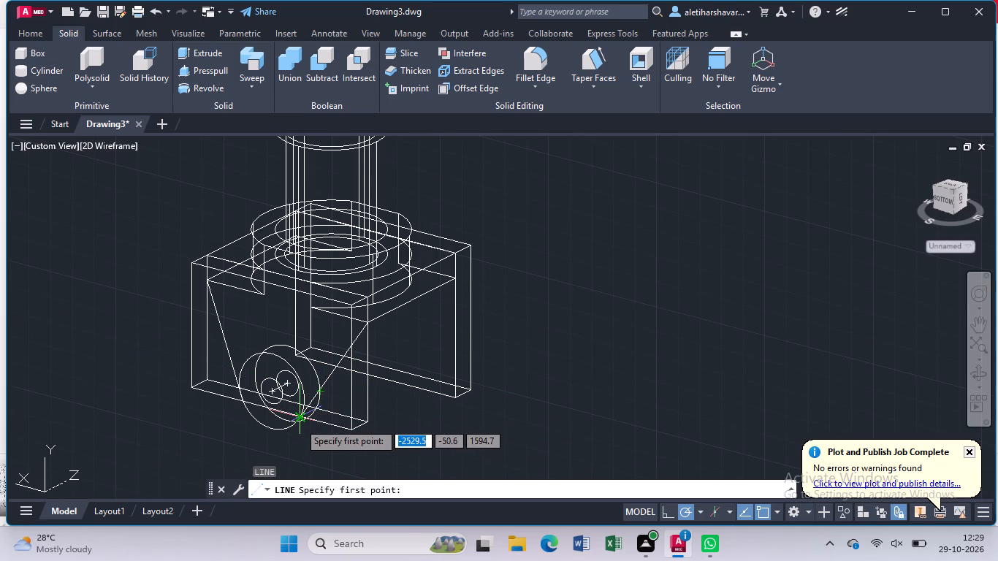
{"action": "left_click", "coordinate": [367, 324]}
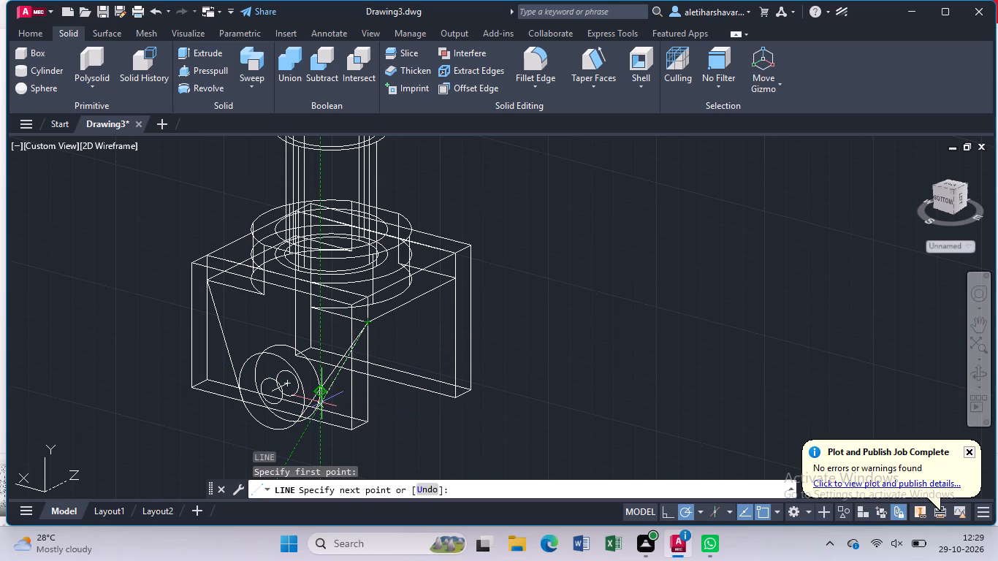
{"action": "scroll", "coordinate": [321, 403], "scroll_direction": "up", "scroll_amount": 4}
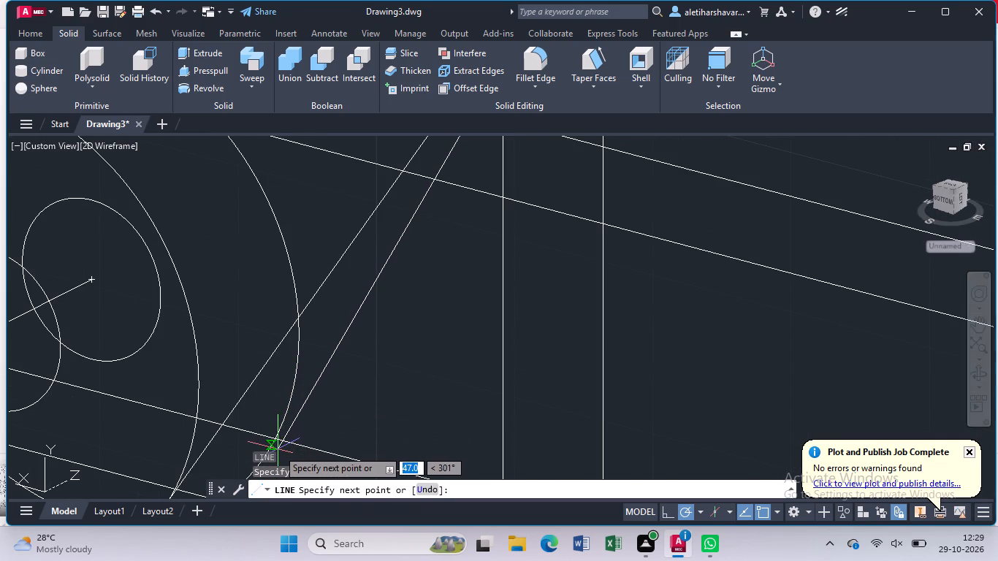
{"action": "middle_click_drag", "start_coordinate": [278, 442], "coordinate": [278, 440]}
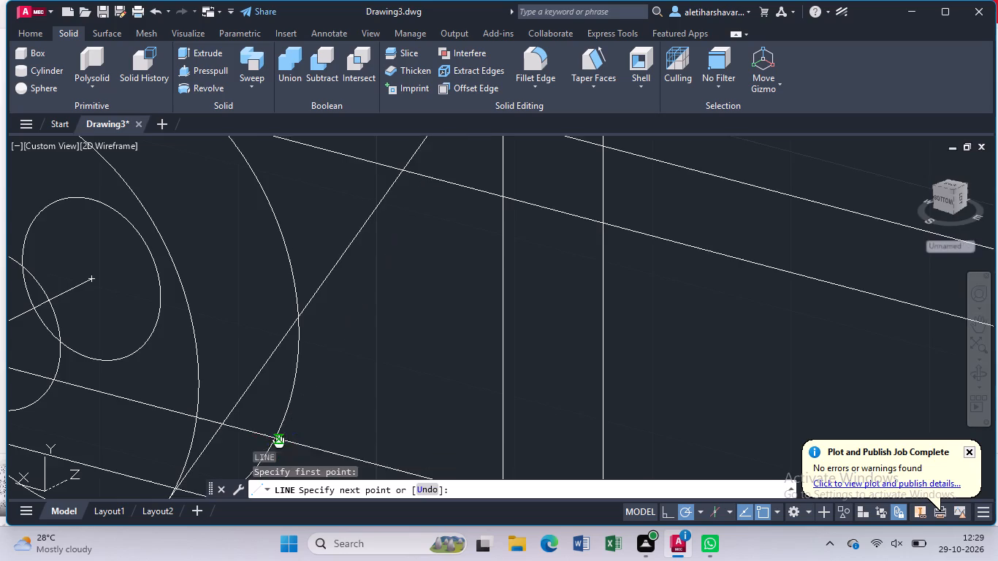
{"action": "middle_click_drag", "start_coordinate": [278, 440], "coordinate": [278, 327]}
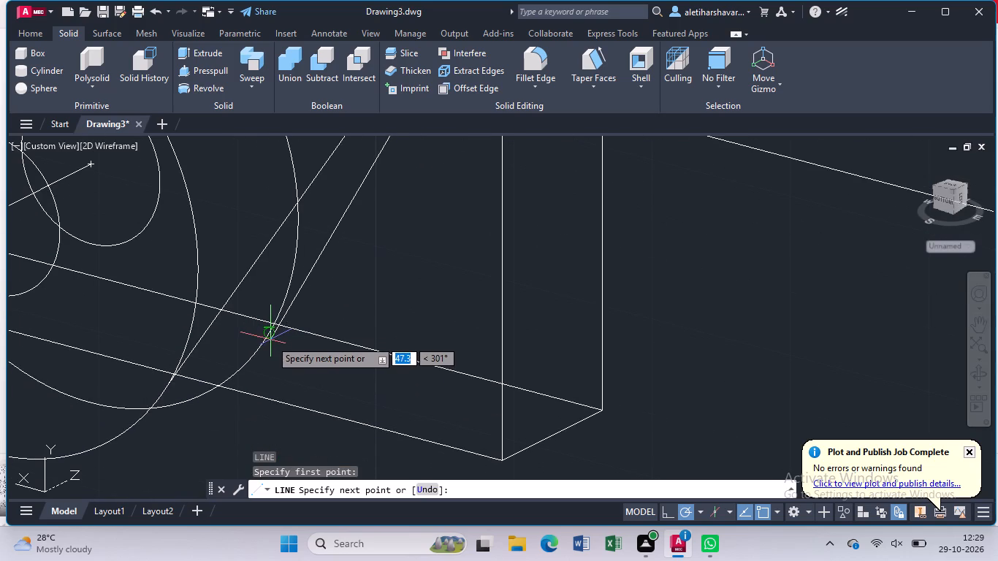
{"action": "left_click", "coordinate": [272, 337]}
{"action": "key", "text": "Escape"}
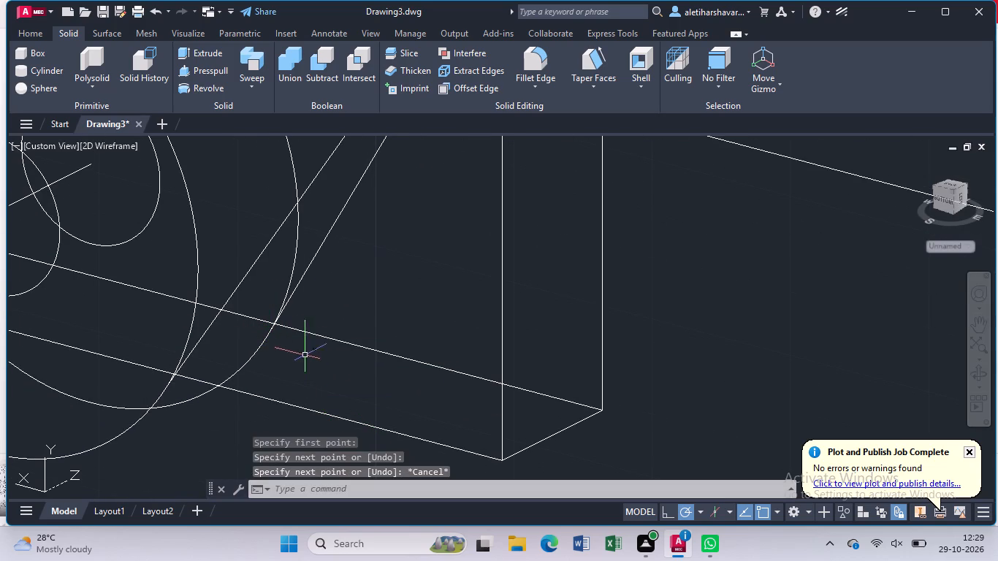
Delete the old sloping line on that side, which runs across to the outer-face circle.
{"action": "left_click", "coordinate": [263, 248]}
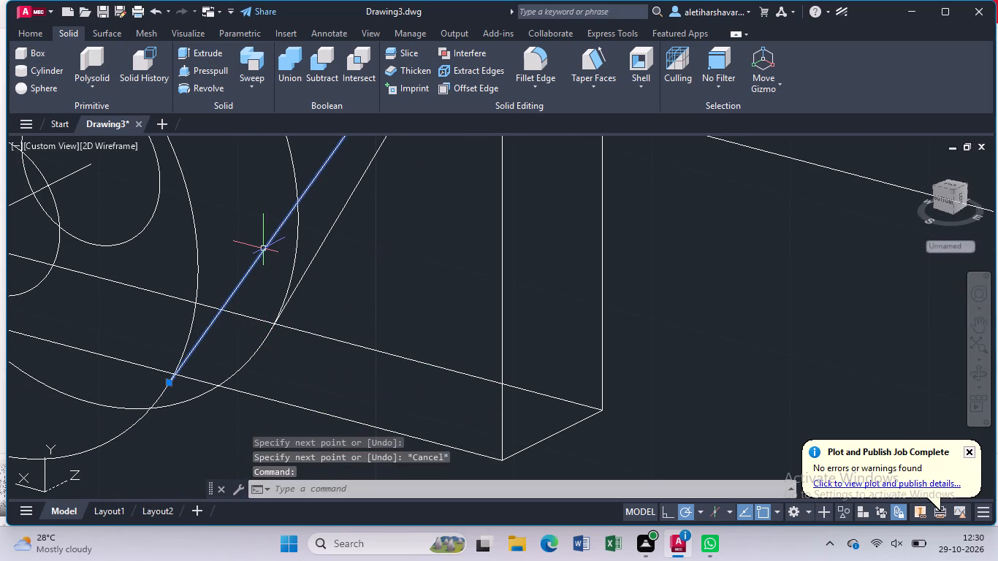
{"action": "key", "text": "Delete"}
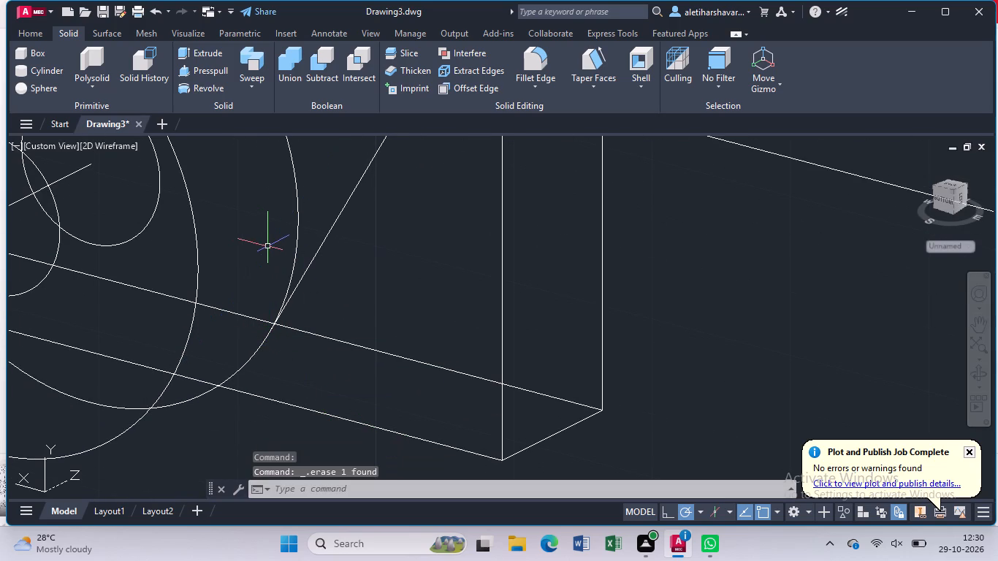
Draw the matching line, about 47 mm long, from the inner face's opposite recess-level corner to the large circle on that face.
{"action": "scroll", "coordinate": [256, 254], "scroll_direction": "down", "scroll_amount": 2}
{"action": "middle_click_drag", "start_coordinate": [256, 256], "coordinate": [476, 297]}
{"action": "scroll", "coordinate": [298, 234], "scroll_direction": "up", "scroll_amount": 2}
{"action": "scroll", "coordinate": [299, 234], "scroll_direction": "down", "scroll_amount": 3}
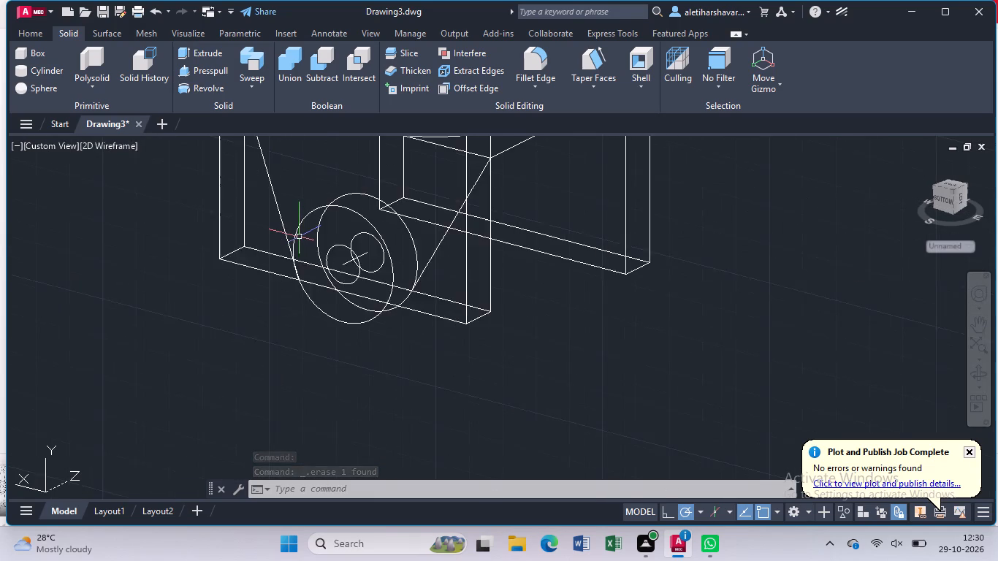
{"action": "scroll", "coordinate": [299, 237], "scroll_direction": "down", "scroll_amount": 1}
{"action": "type", "text": "lk"}
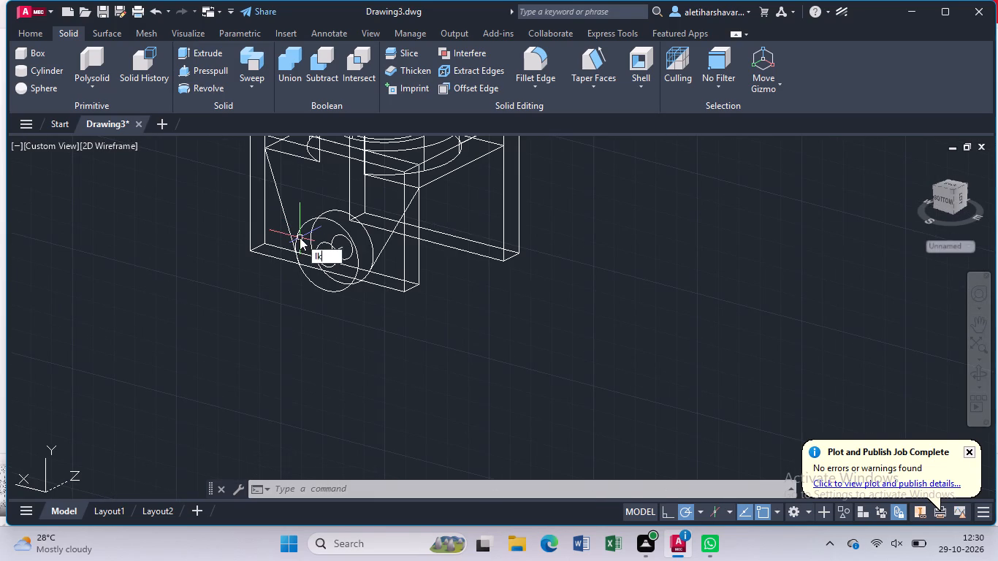
{"action": "key", "text": "Return"}
{"action": "key", "text": "Escape"}
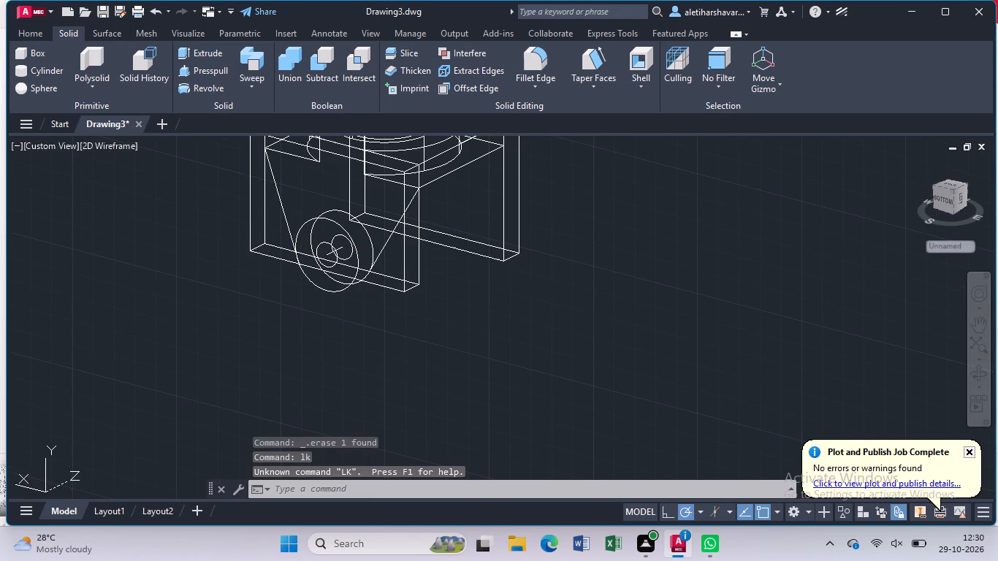
{"action": "key", "text": "l"}
{"action": "key", "text": "Return"}
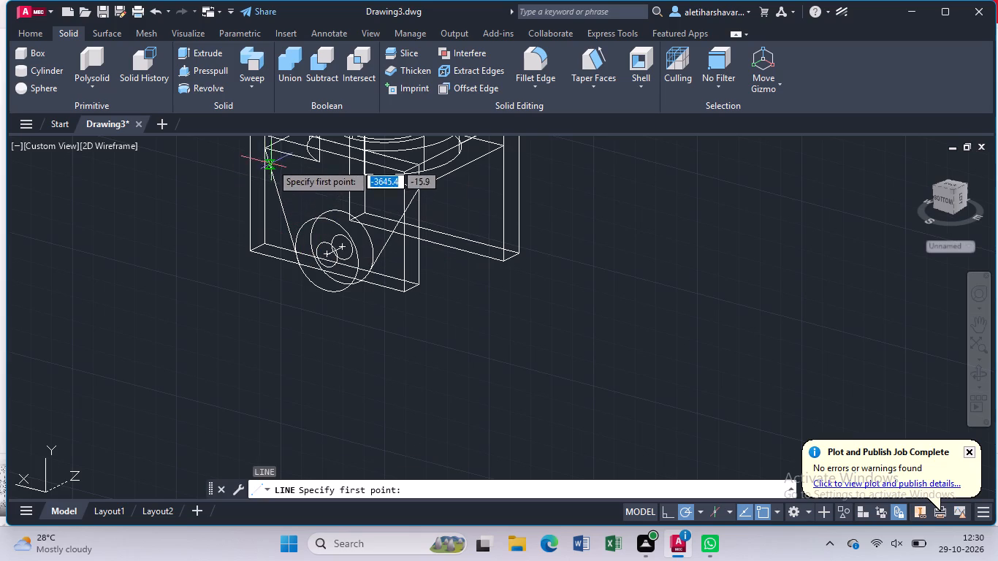
{"action": "left_click", "coordinate": [267, 151]}
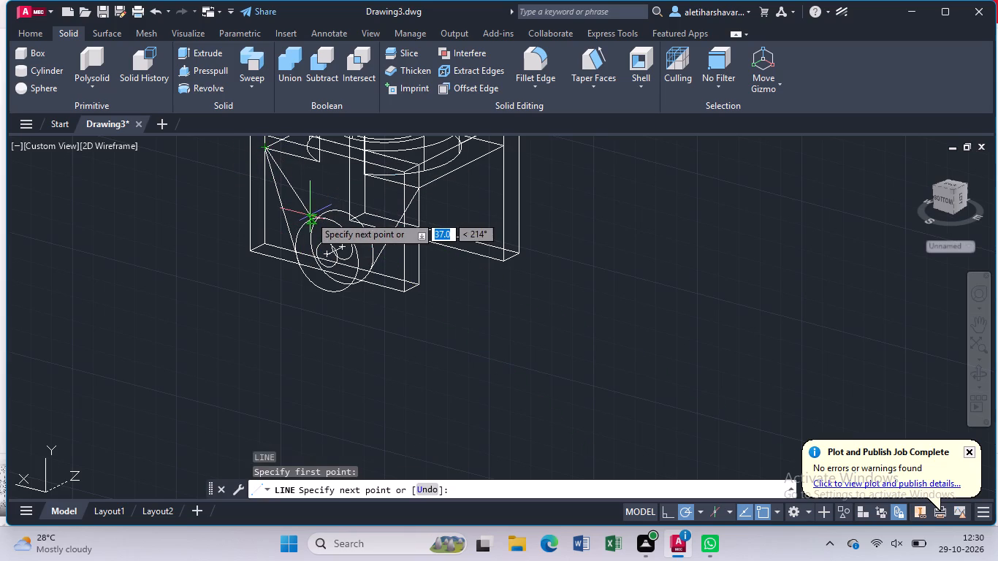
{"action": "scroll", "coordinate": [310, 216], "scroll_direction": "up", "scroll_amount": 3}
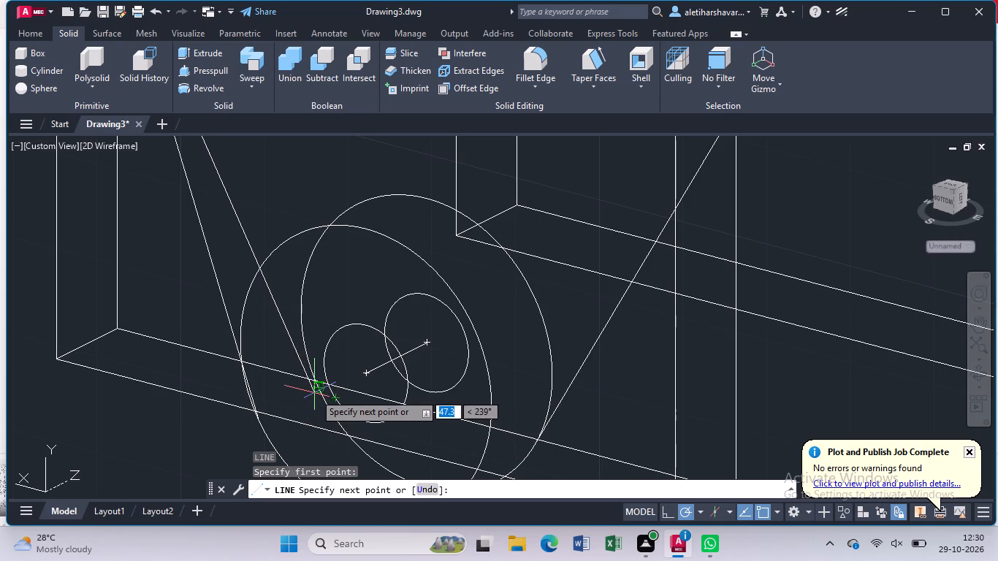
{"action": "left_click", "coordinate": [314, 393]}
{"action": "key", "text": "Escape"}
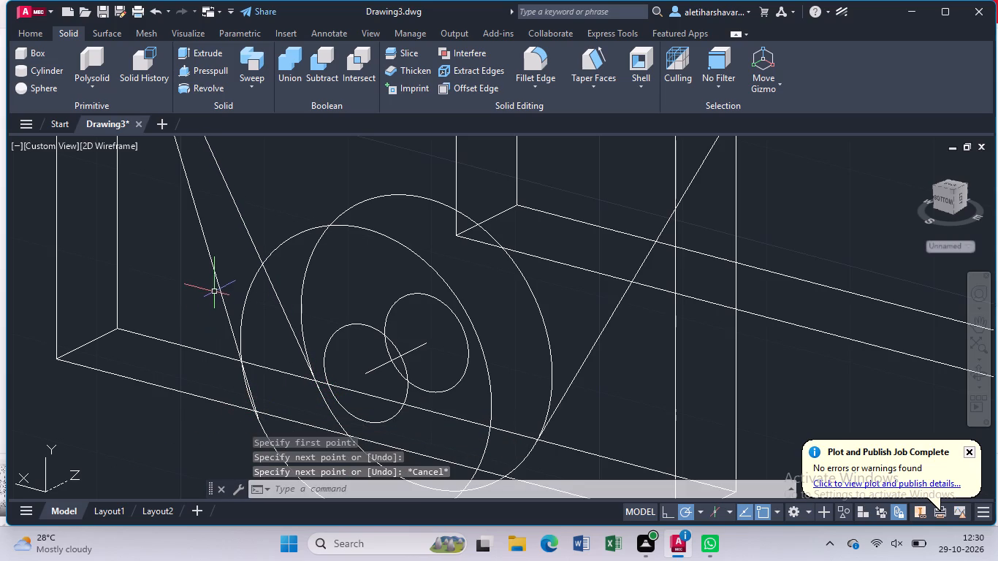
Delete the remaining old sloping line that runs across to the outer-face circle.
{"action": "left_click", "coordinate": [216, 278]}
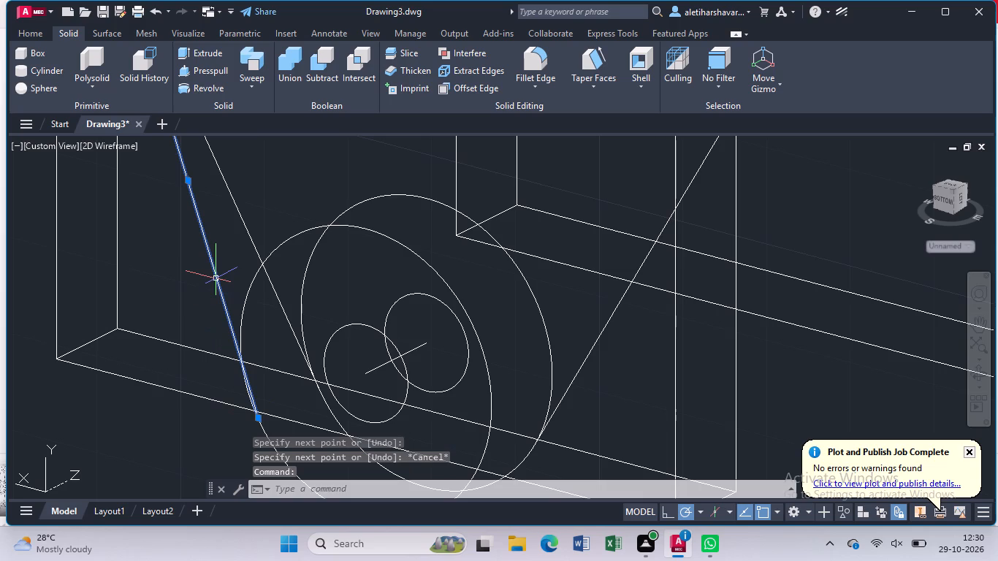
{"action": "key", "text": "Delete"}
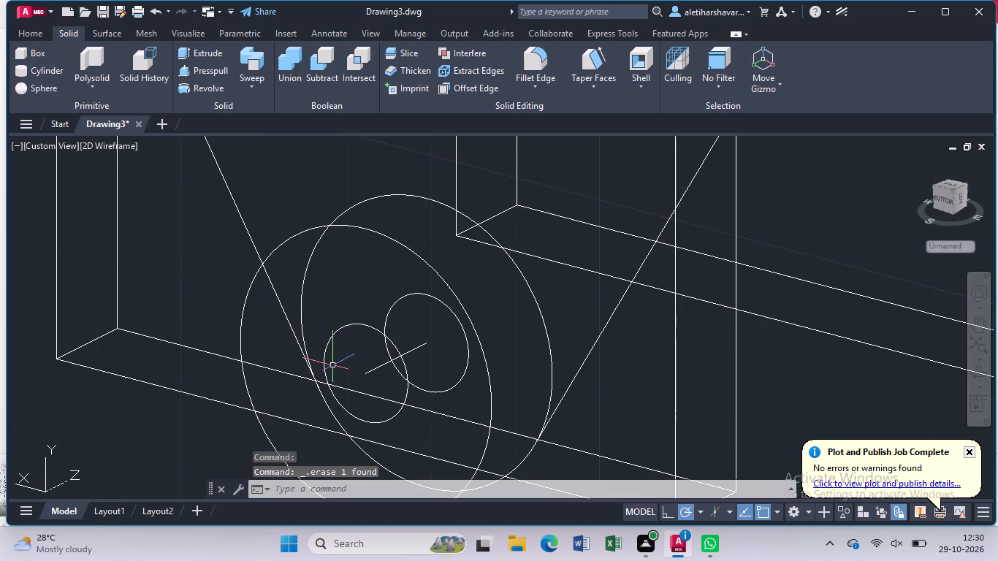
Delete the short line connecting the centres of the leg's inner-face and outer-face circles.
{"action": "scroll", "coordinate": [330, 363], "scroll_direction": "down", "scroll_amount": 1}
{"action": "left_click", "coordinate": [357, 367]}
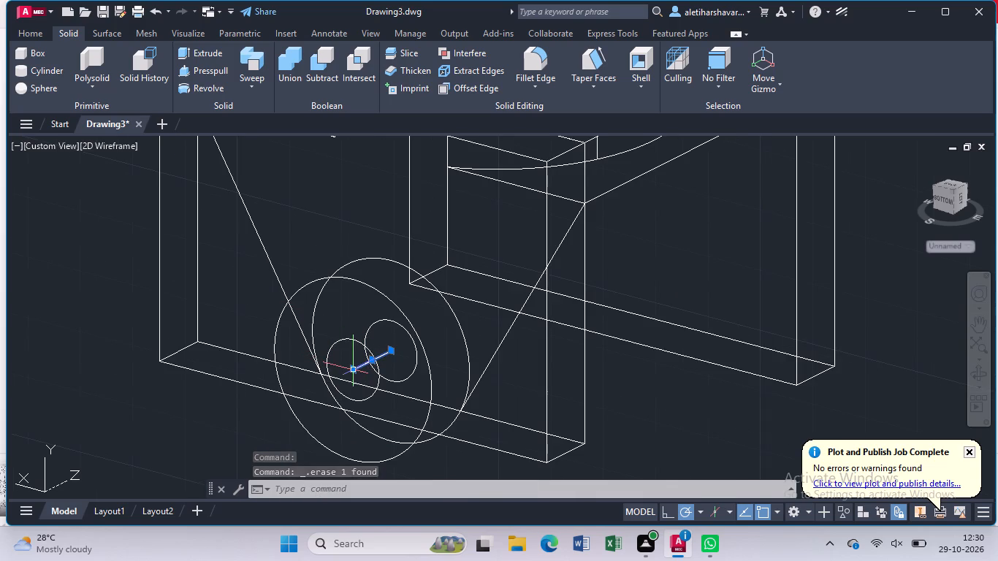
{"action": "key", "text": "Delete"}
{"action": "key", "text": "Delete"}
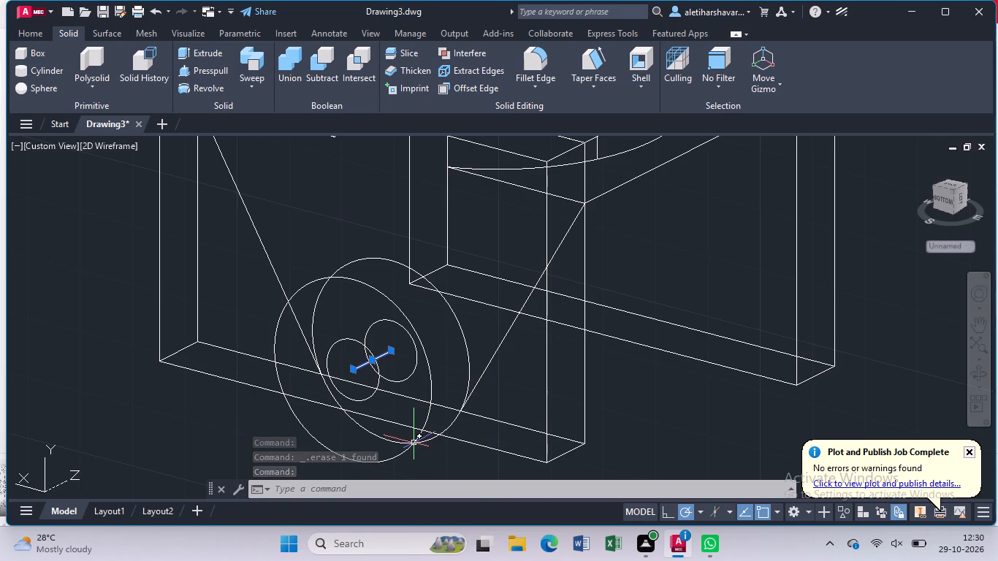
{"action": "key", "text": "Delete"}
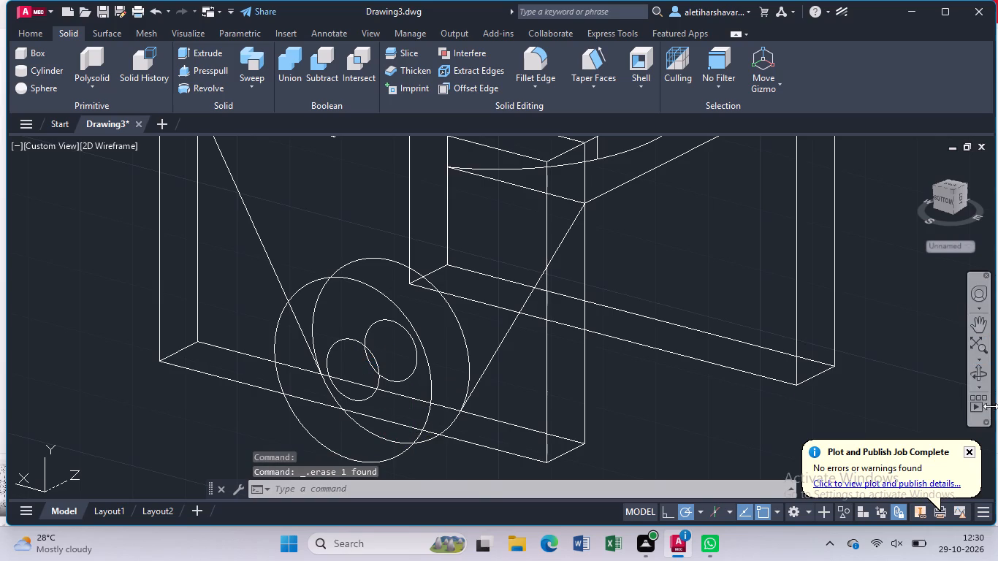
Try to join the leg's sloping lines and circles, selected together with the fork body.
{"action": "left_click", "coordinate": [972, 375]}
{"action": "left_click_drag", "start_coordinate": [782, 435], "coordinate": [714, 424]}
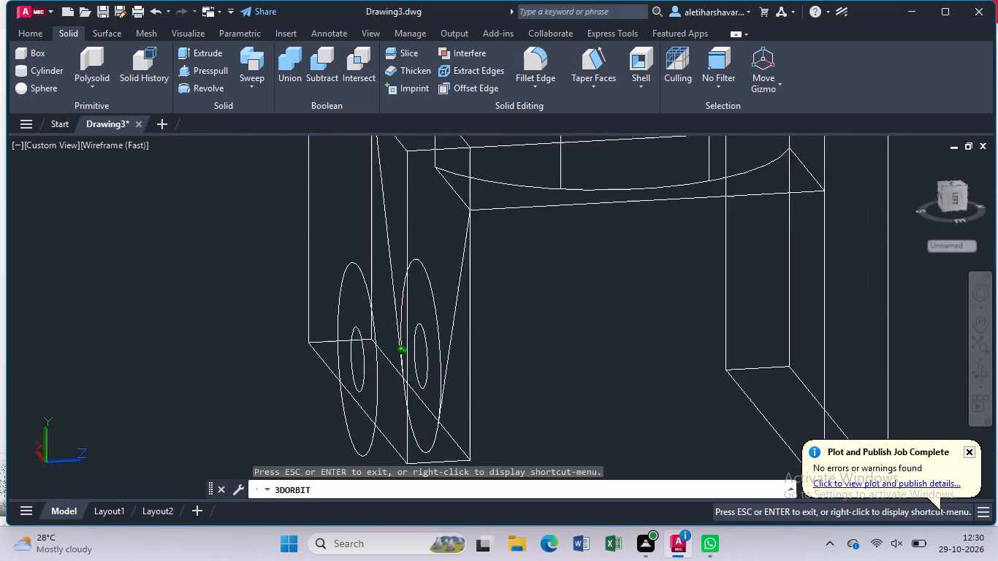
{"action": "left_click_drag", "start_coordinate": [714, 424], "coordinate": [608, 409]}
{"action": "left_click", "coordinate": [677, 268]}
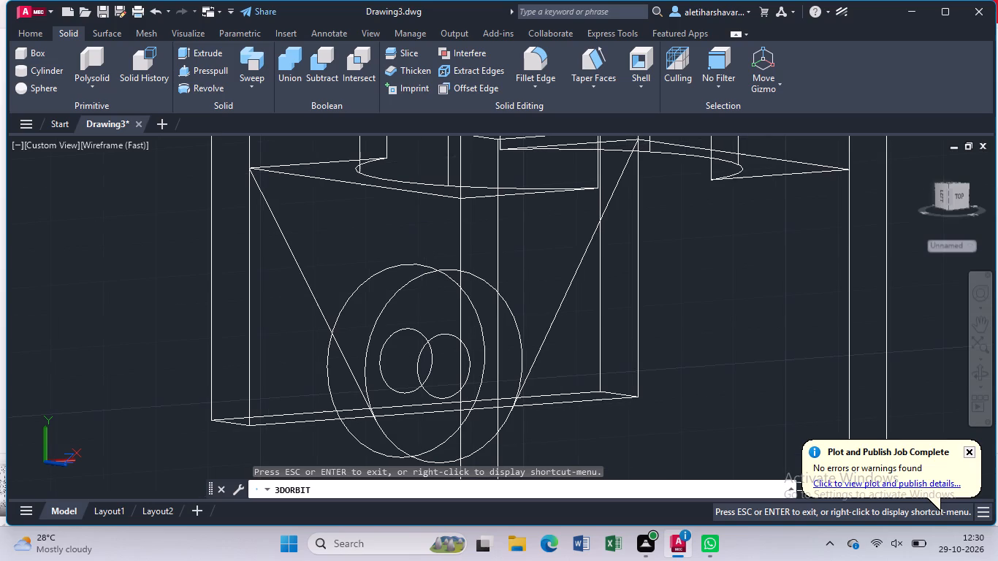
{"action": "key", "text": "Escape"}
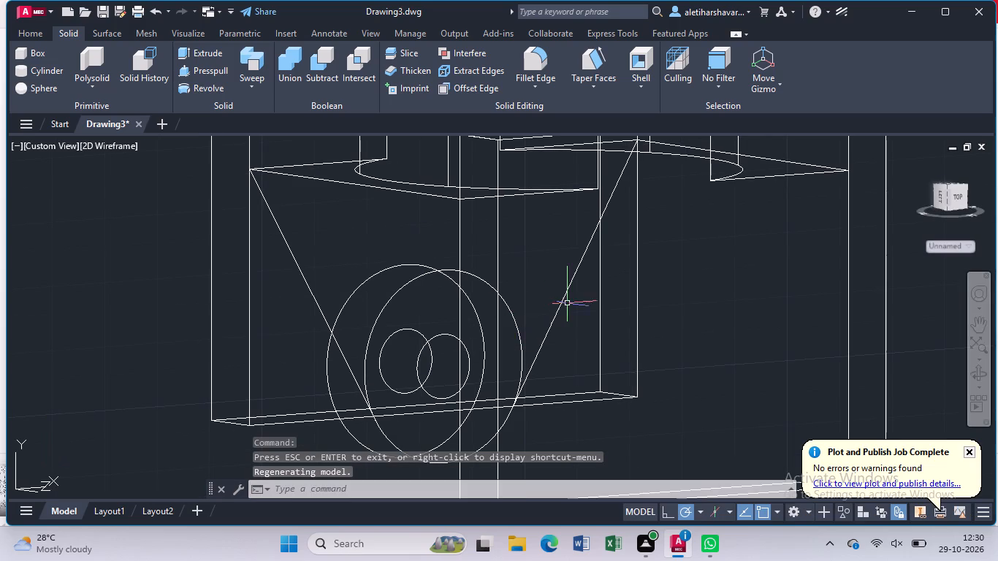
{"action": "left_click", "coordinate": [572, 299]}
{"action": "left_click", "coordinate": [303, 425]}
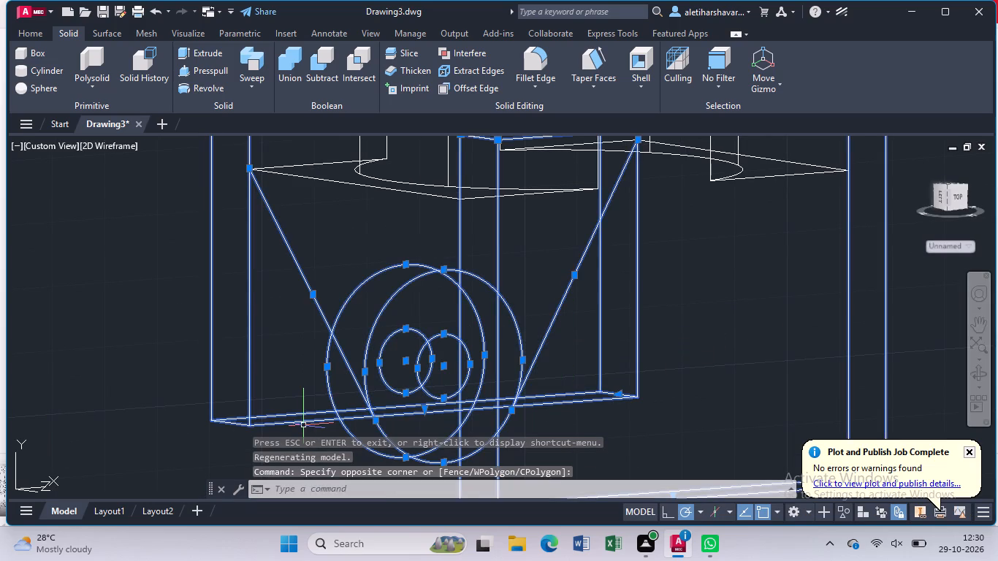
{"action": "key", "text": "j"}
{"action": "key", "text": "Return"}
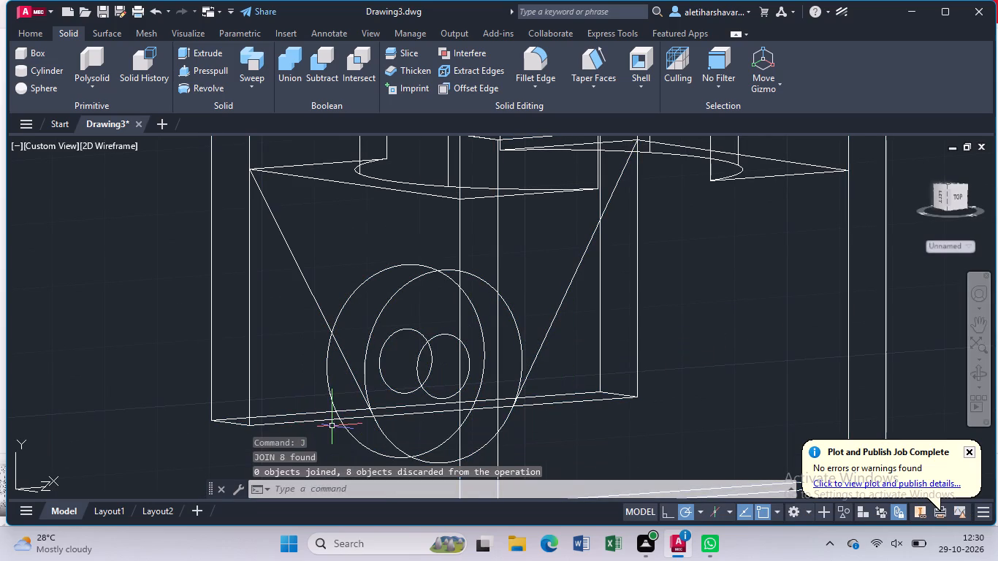
Set the visual style to Shaded with edges.
{"action": "scroll", "coordinate": [333, 426], "scroll_direction": "up", "scroll_amount": 2}
{"action": "scroll", "coordinate": [308, 401], "scroll_direction": "down", "scroll_amount": 1}
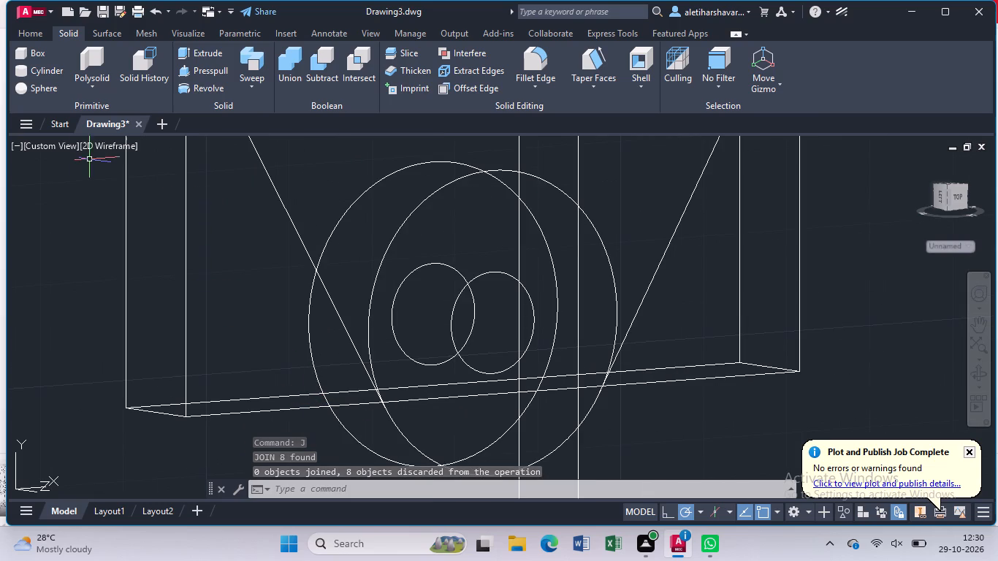
{"action": "left_click", "coordinate": [92, 145]}
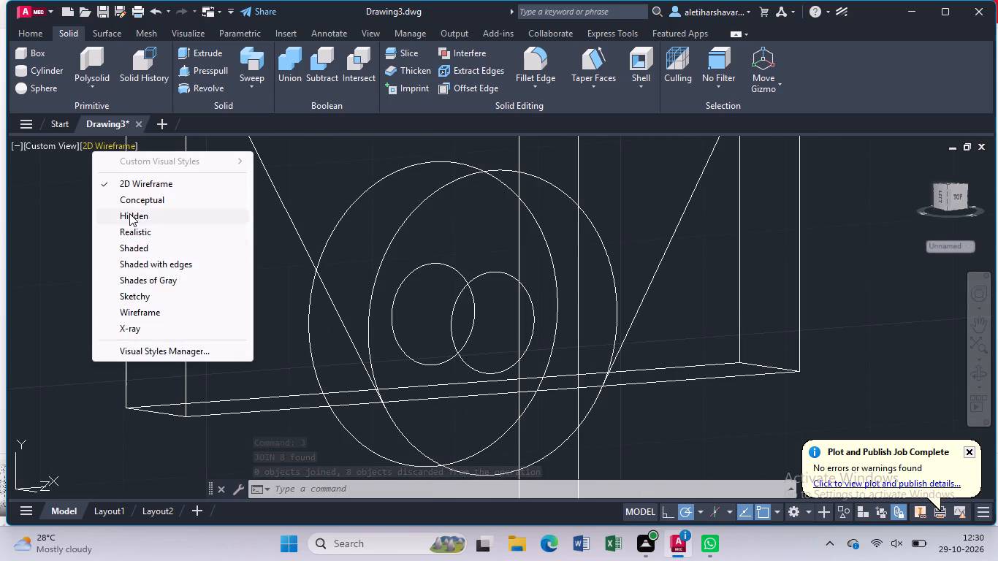
{"action": "left_click", "coordinate": [159, 267]}
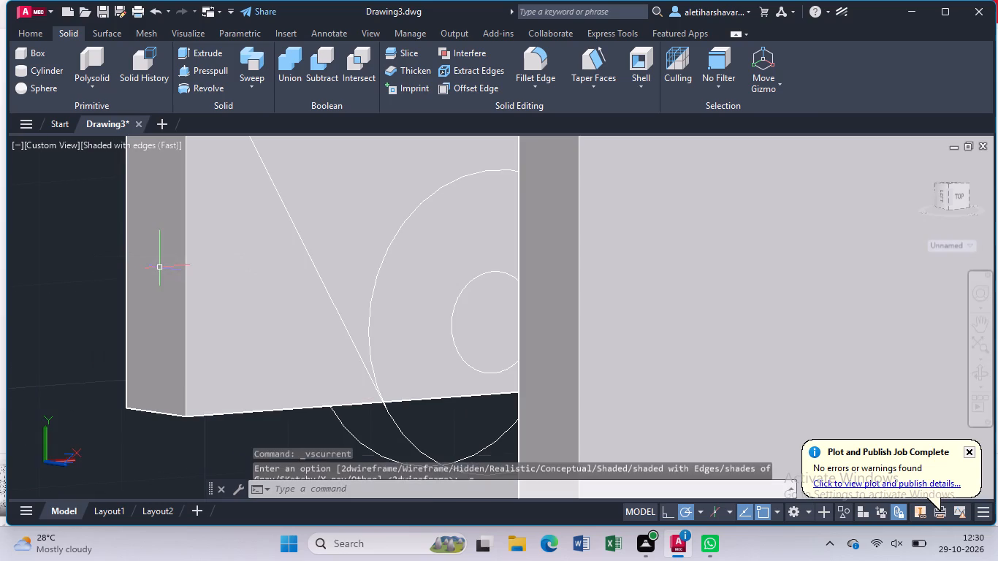
Presspull the large circle on the leg's inner face 10 mm through the leg thickness to form the round end.
{"action": "scroll", "coordinate": [384, 354], "scroll_direction": "down", "scroll_amount": 1}
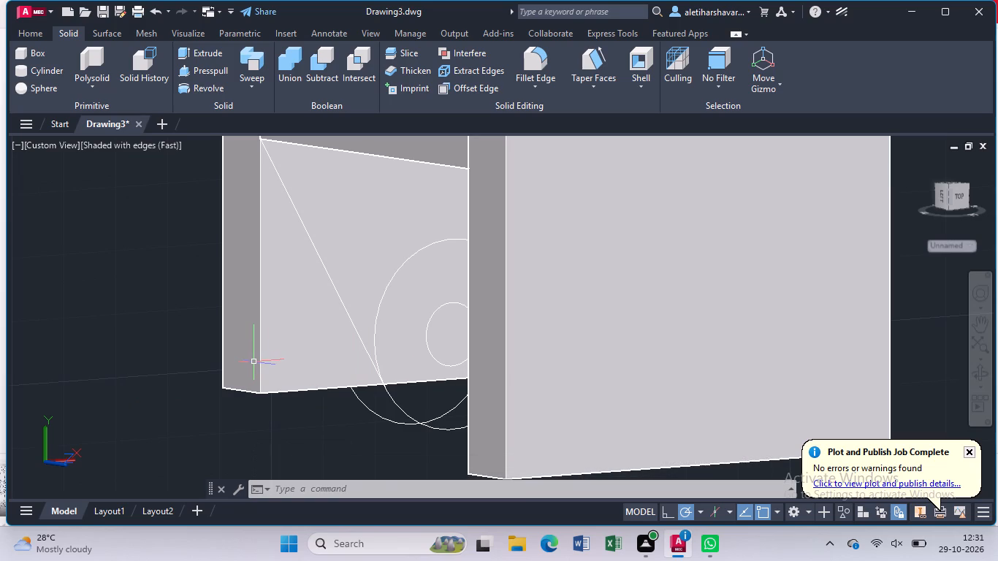
{"action": "left_click", "coordinate": [192, 72]}
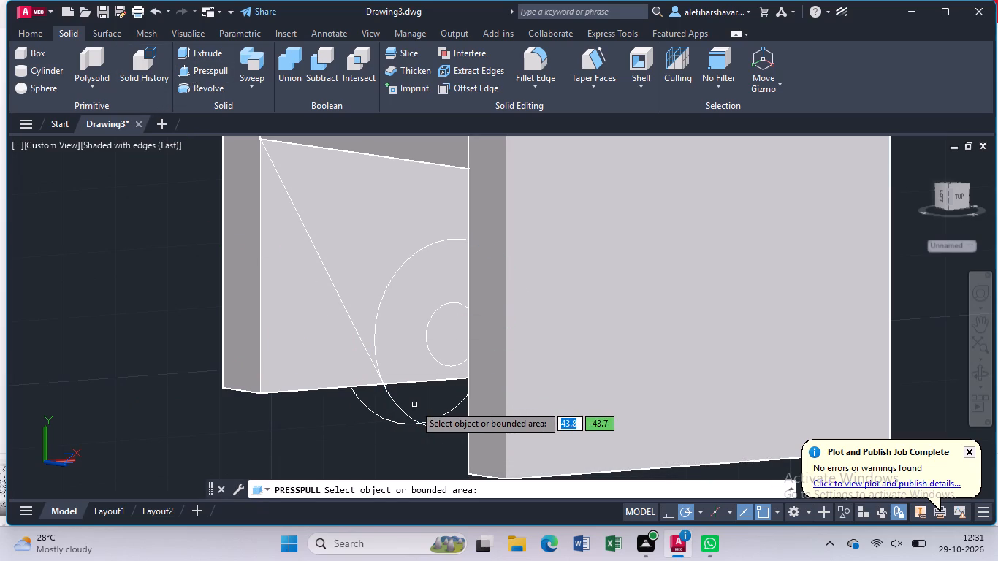
{"action": "left_click", "coordinate": [418, 409]}
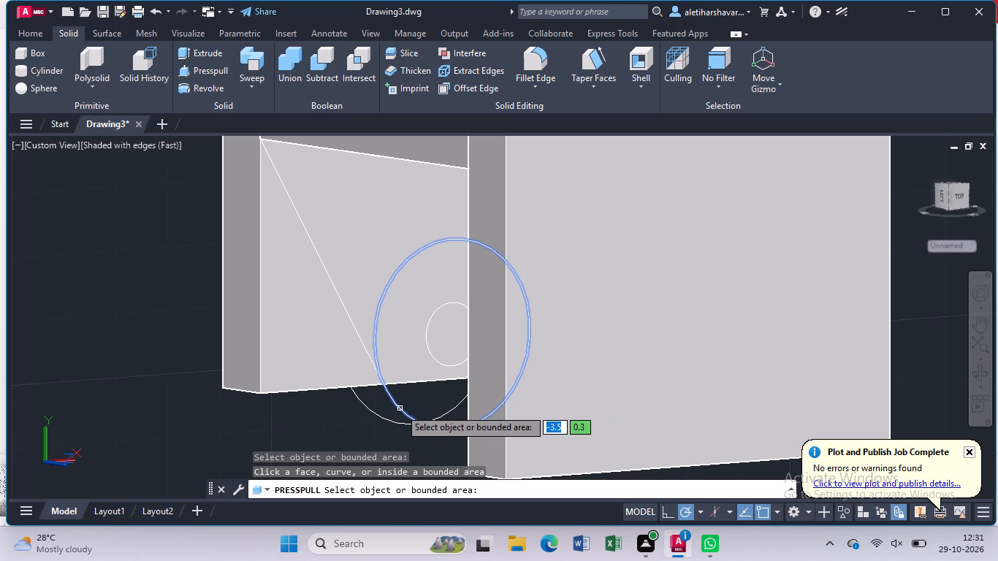
{"action": "left_click", "coordinate": [400, 408]}
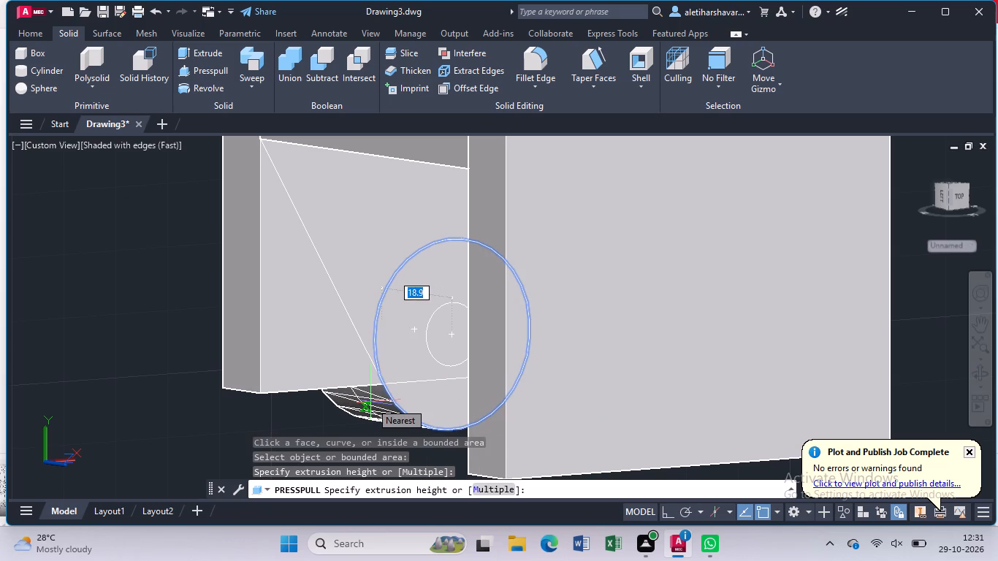
{"action": "type", "text": "10"}
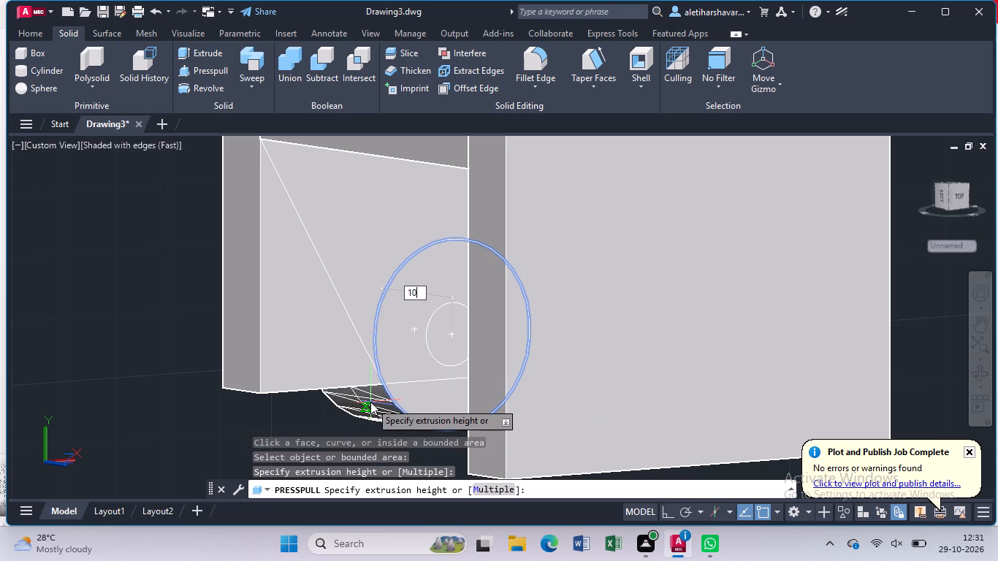
{"action": "key", "text": "Return"}
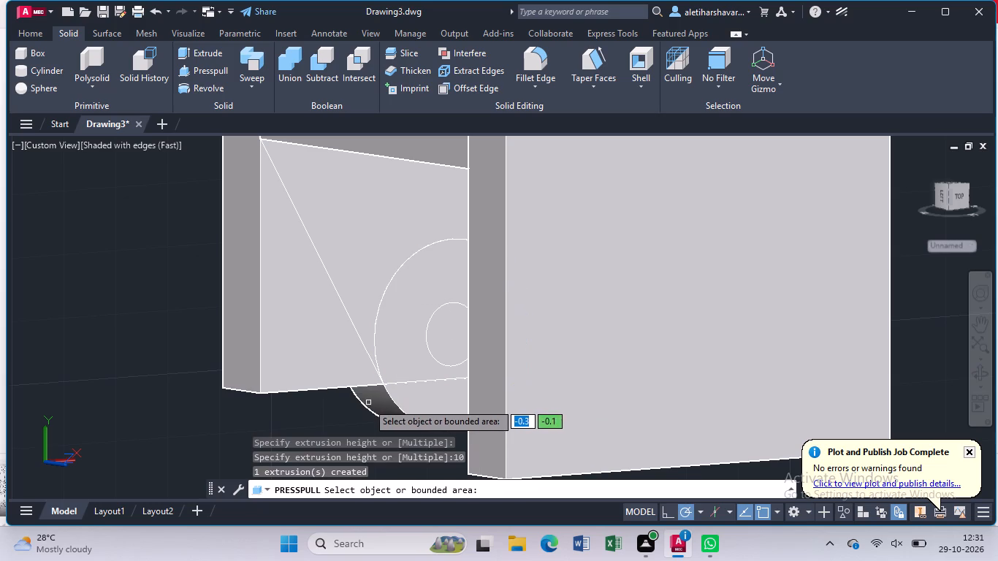
Presspull the two triangular areas outside the sloping lines through the leg, cutting them away to taper both sides.
{"action": "left_click", "coordinate": [297, 356]}
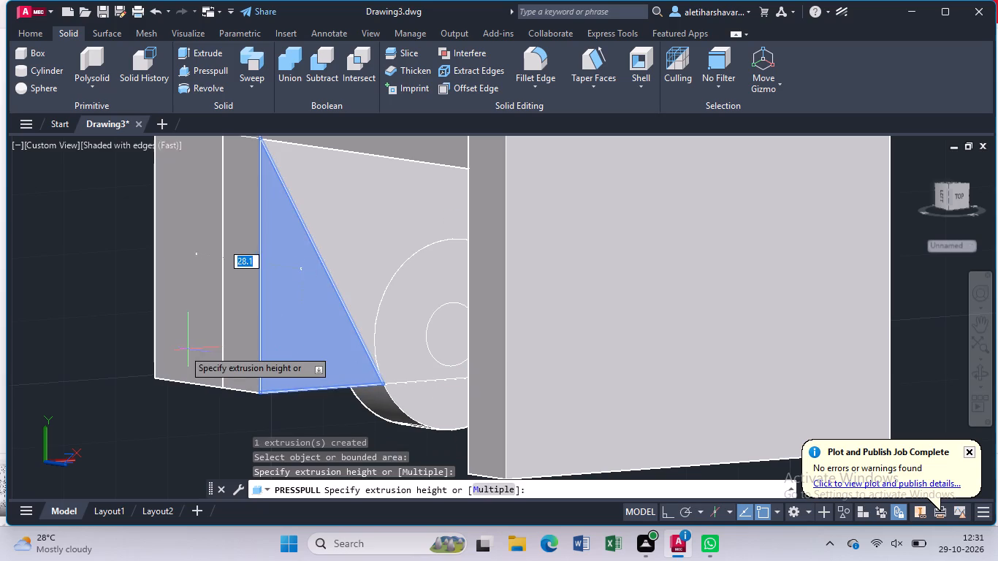
{"action": "left_click", "coordinate": [183, 349]}
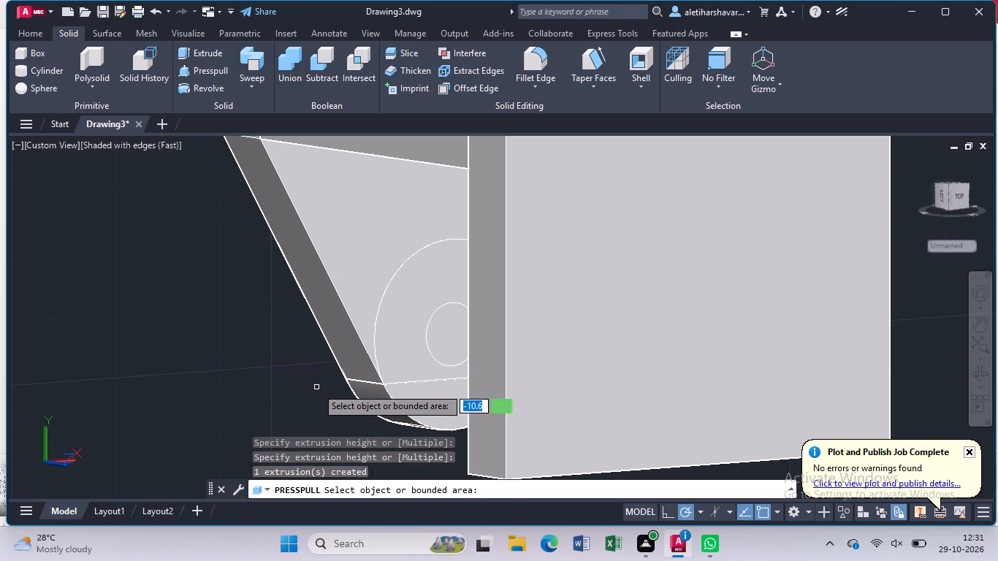
{"action": "left_click", "coordinate": [977, 376]}
{"action": "left_click_drag", "start_coordinate": [295, 412], "coordinate": [322, 427]}
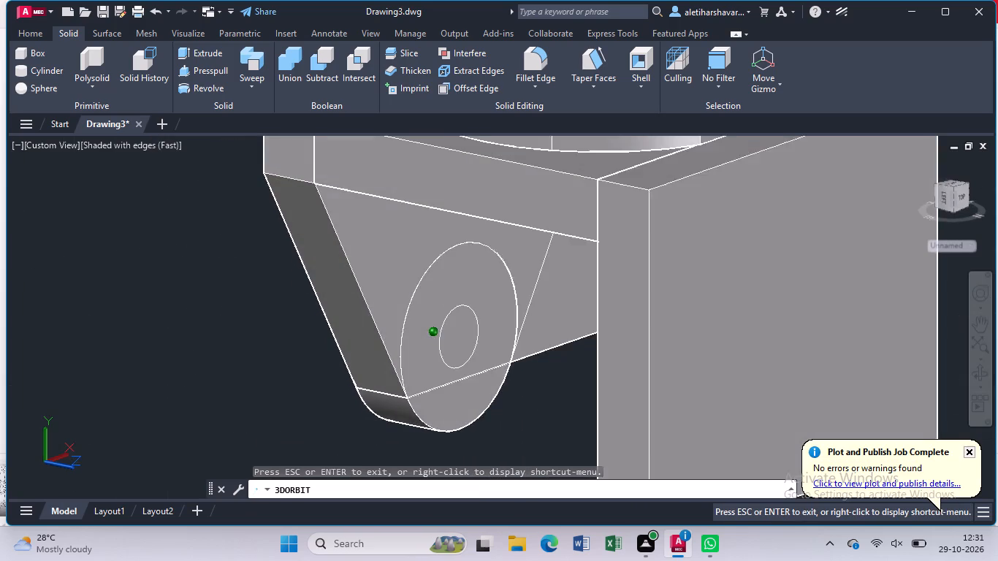
{"action": "left_click_drag", "start_coordinate": [322, 427], "coordinate": [329, 429]}
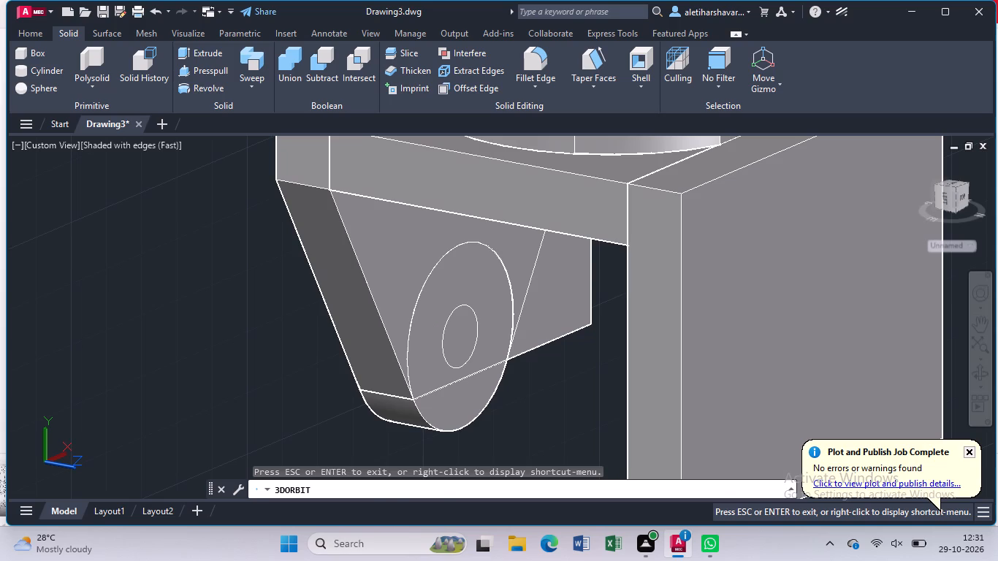
{"action": "key", "text": "Escape"}
{"action": "left_click", "coordinate": [552, 315]}
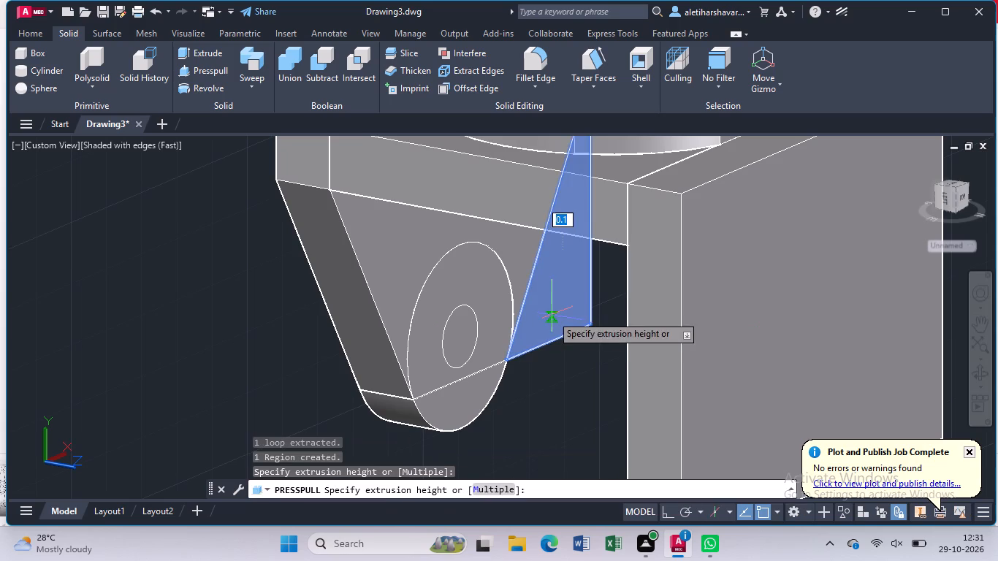
{"action": "left_click", "coordinate": [267, 362]}
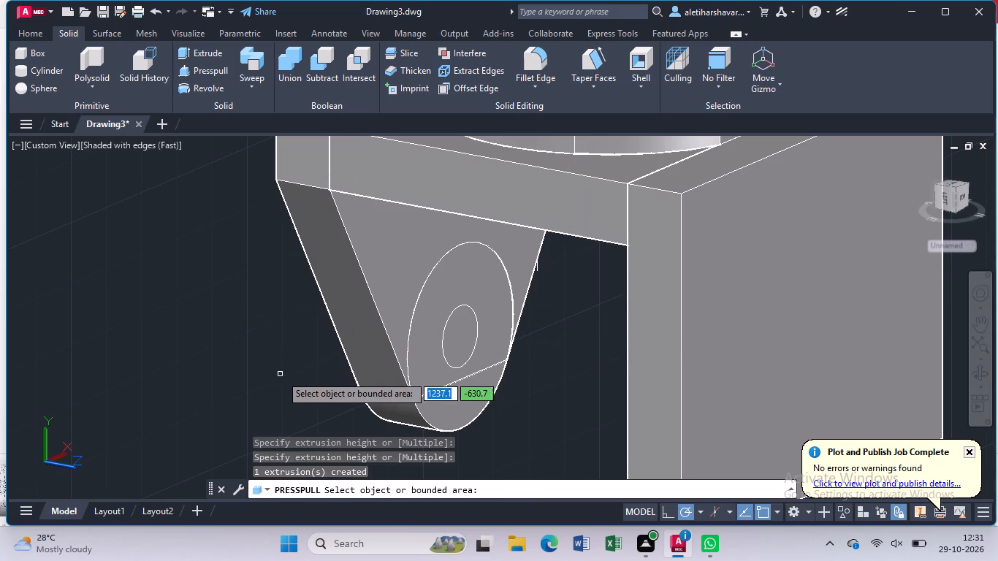
Presspull the small circle through the leg and again through the overlapping round-end disc to cut the hole.
{"action": "left_click", "coordinate": [465, 330]}
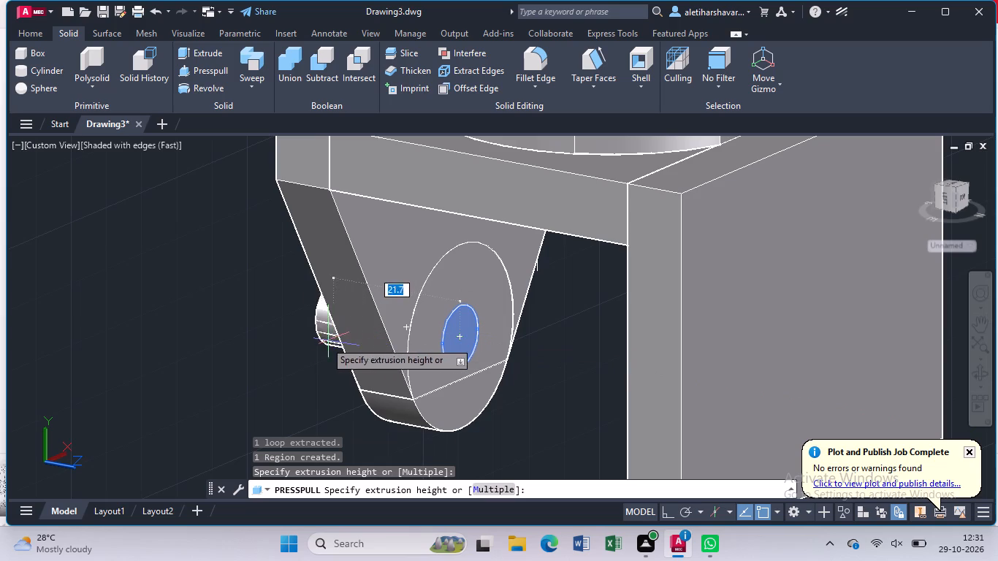
{"action": "left_click", "coordinate": [283, 344]}
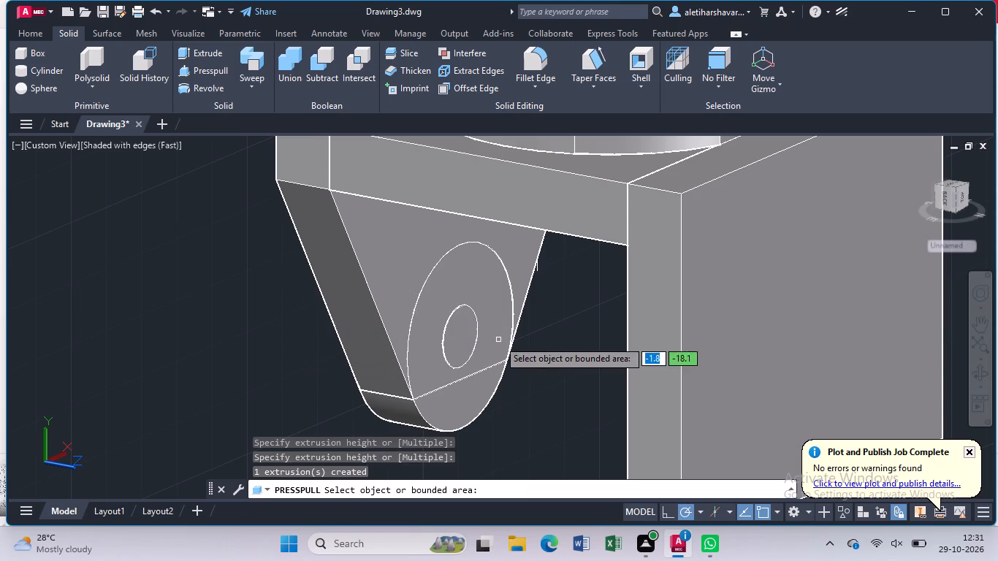
{"action": "left_click", "coordinate": [459, 343]}
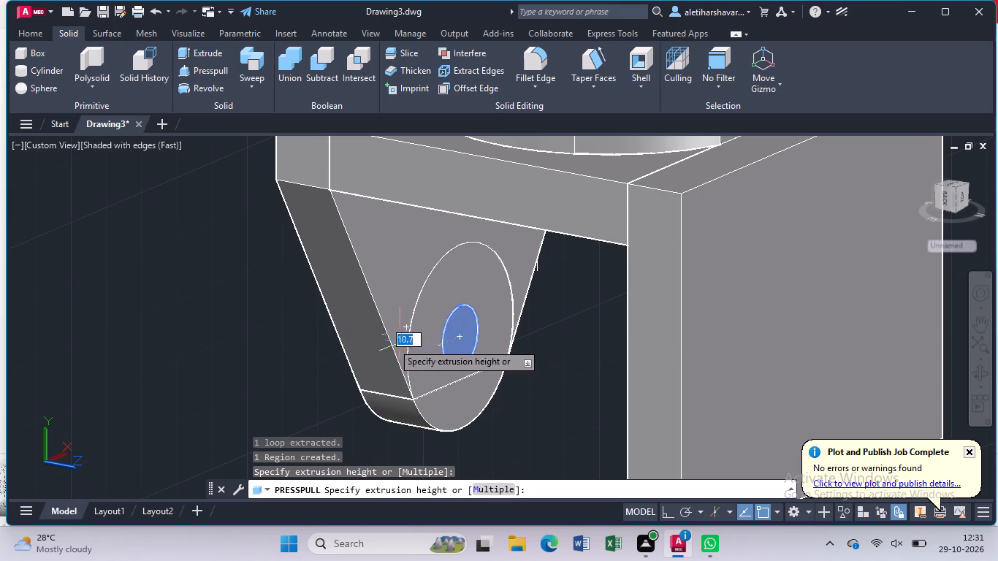
{"action": "left_click", "coordinate": [321, 351]}
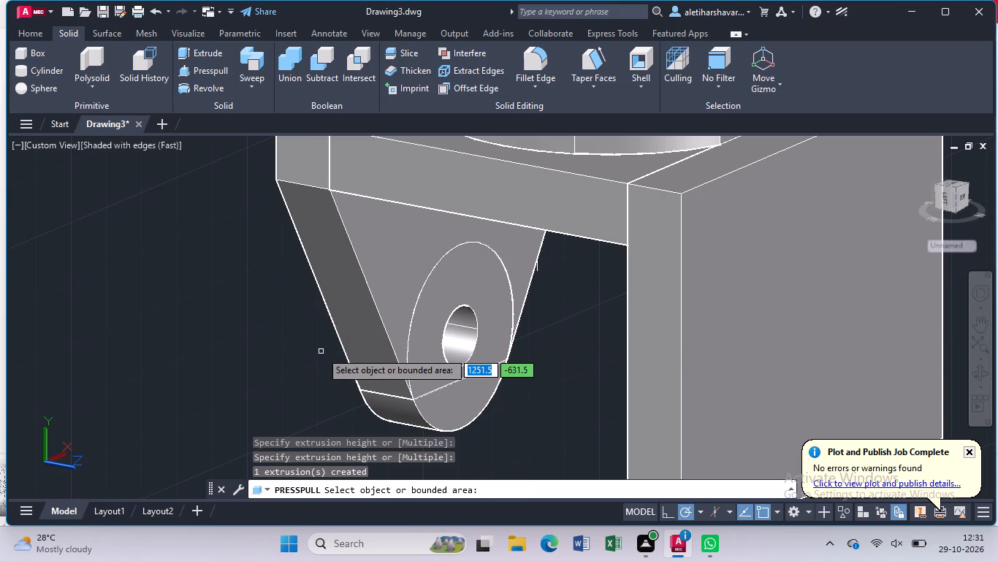
{"action": "key", "text": "Escape"}
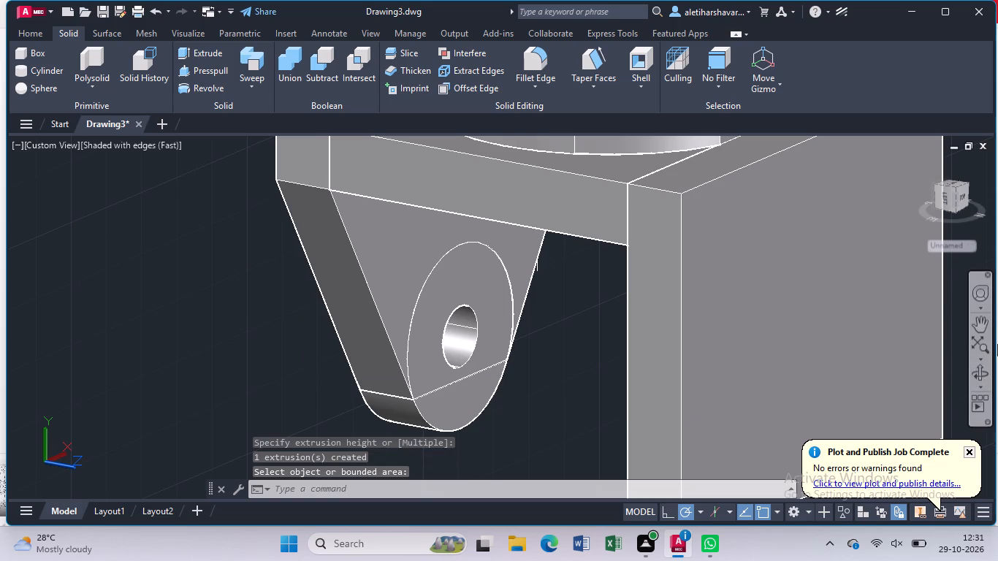
Delete the leftover straight line standing beside the leg's tapered side.
{"action": "left_click", "coordinate": [986, 375]}
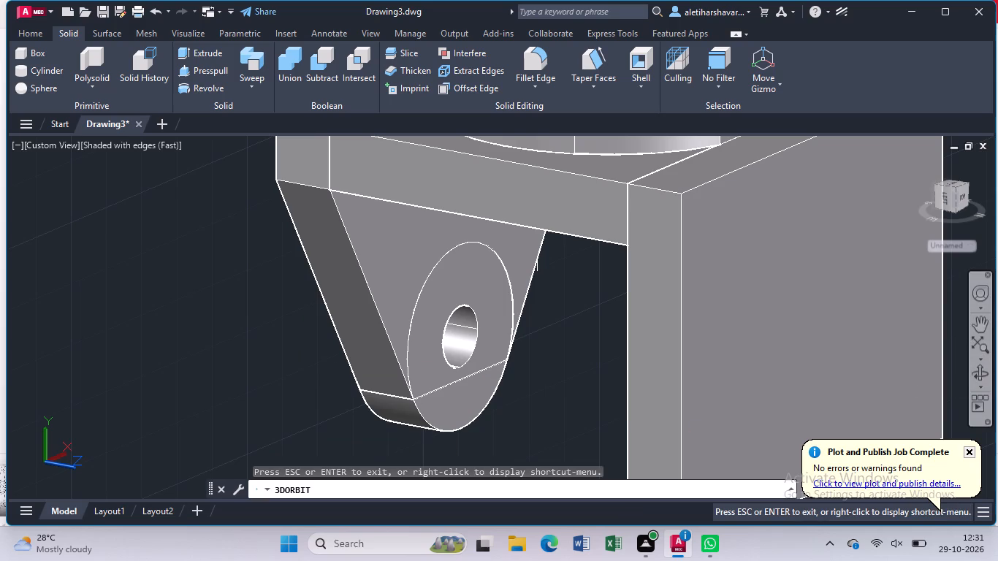
{"action": "left_click_drag", "start_coordinate": [538, 411], "coordinate": [673, 404]}
{"action": "left_click_drag", "start_coordinate": [254, 408], "coordinate": [282, 424]}
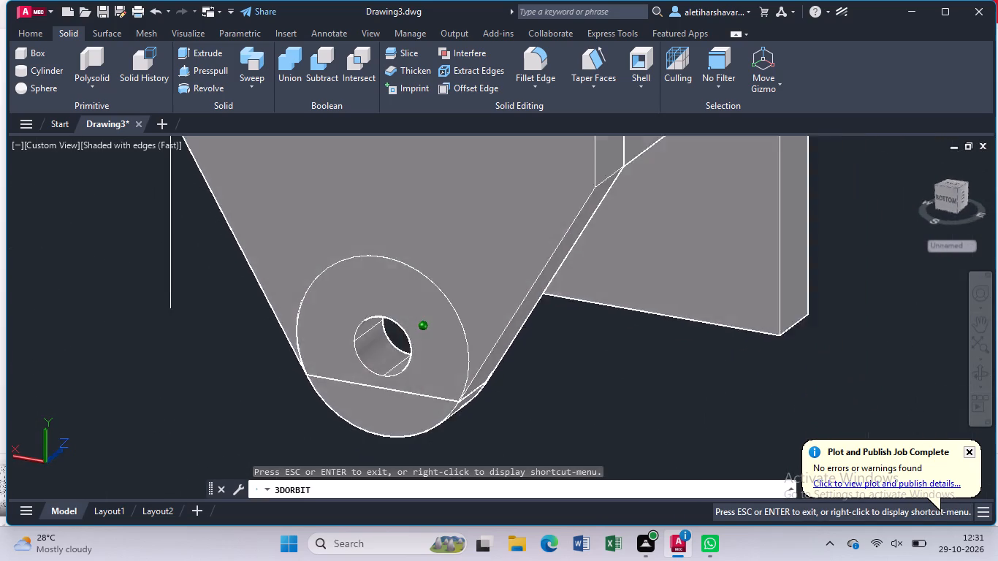
{"action": "left_click_drag", "start_coordinate": [282, 424], "coordinate": [308, 422]}
{"action": "key", "text": "Escape"}
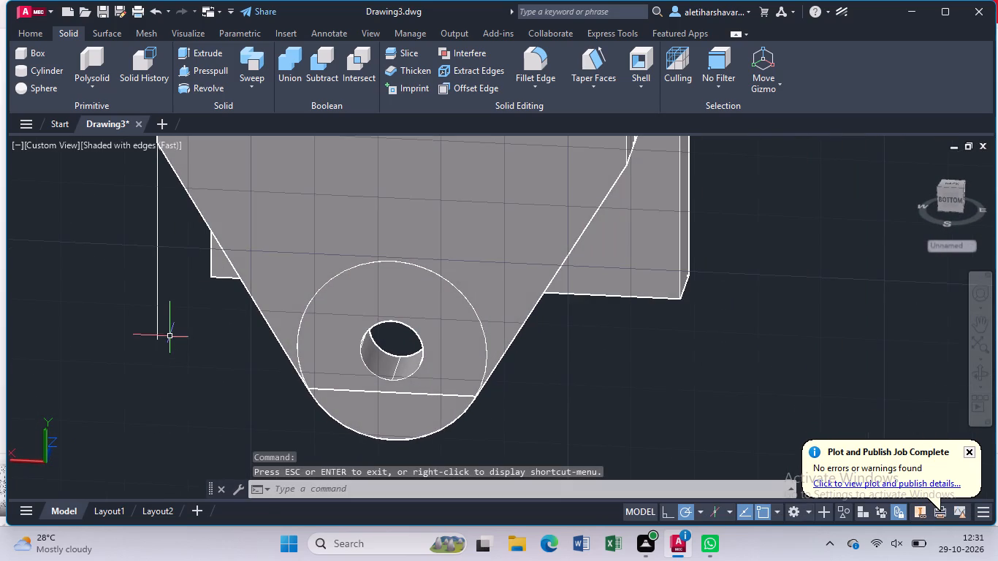
{"action": "left_click", "coordinate": [157, 327]}
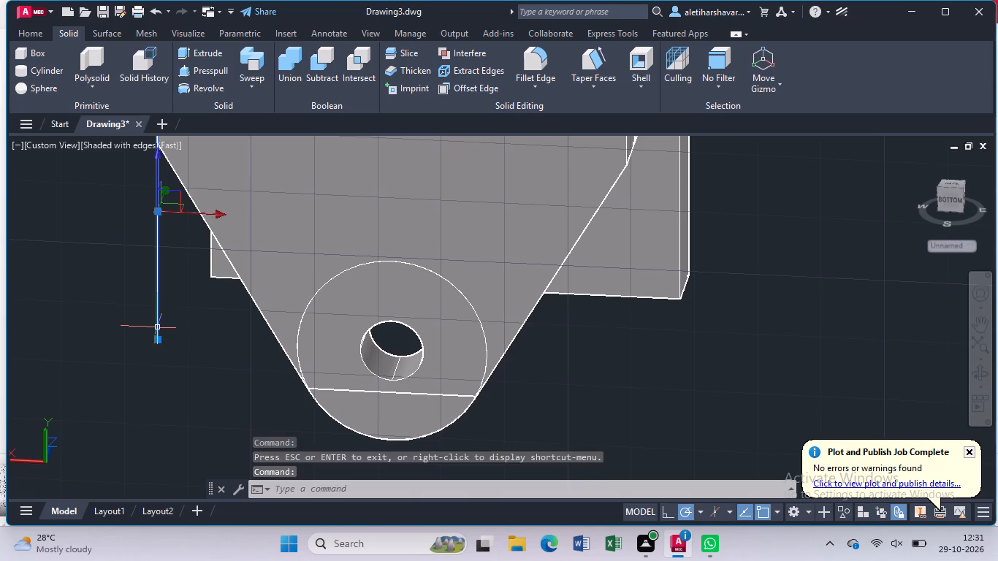
{"action": "key", "text": "Delete"}
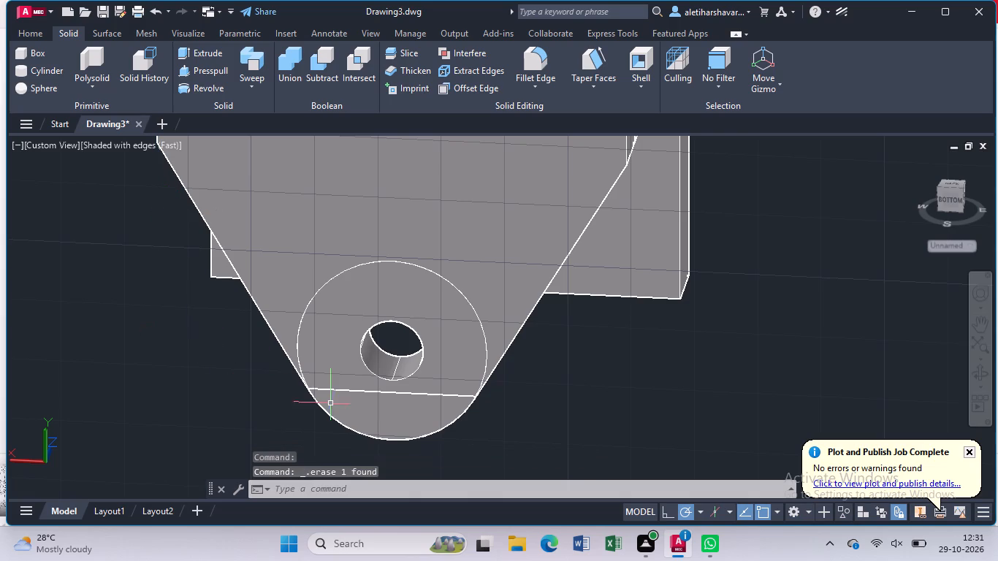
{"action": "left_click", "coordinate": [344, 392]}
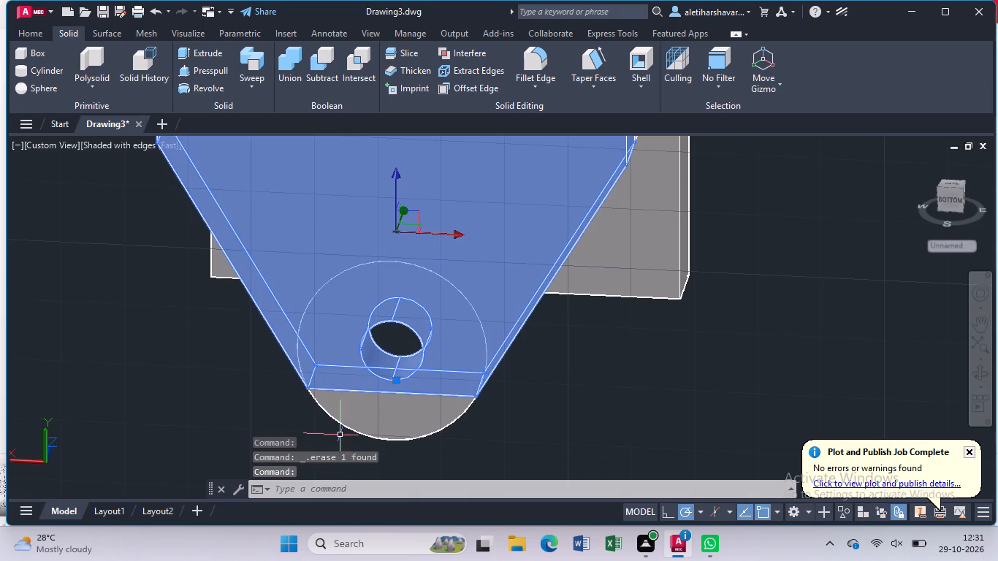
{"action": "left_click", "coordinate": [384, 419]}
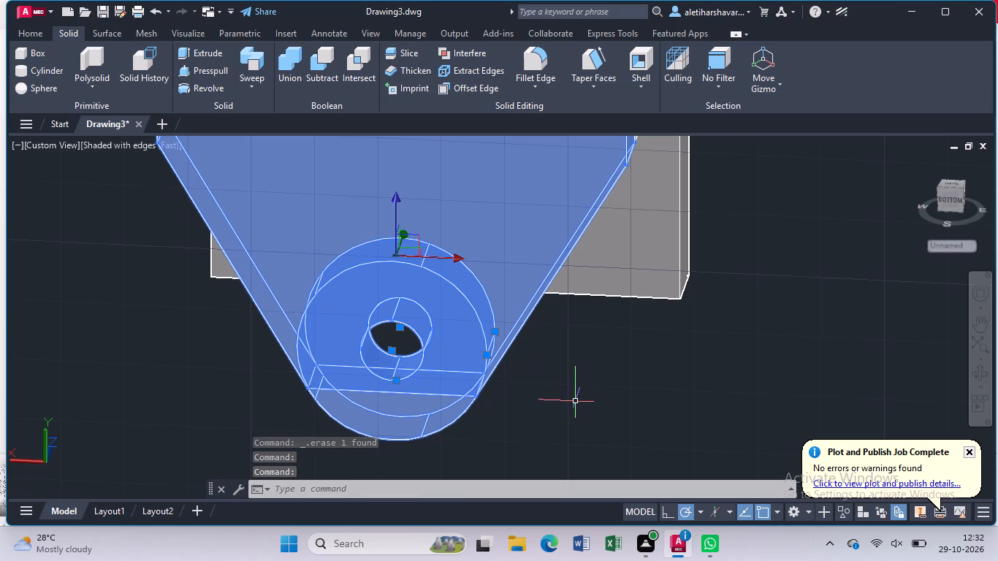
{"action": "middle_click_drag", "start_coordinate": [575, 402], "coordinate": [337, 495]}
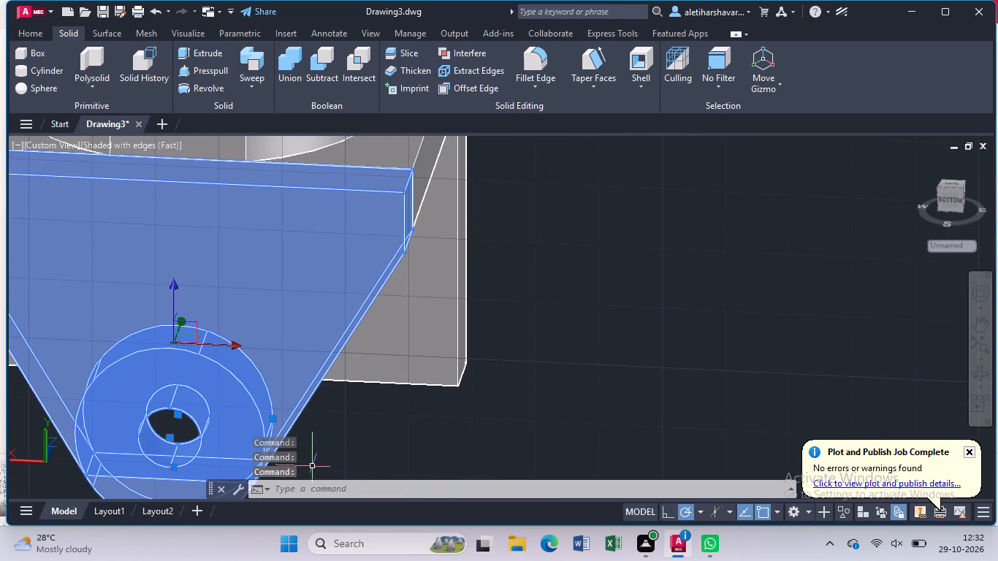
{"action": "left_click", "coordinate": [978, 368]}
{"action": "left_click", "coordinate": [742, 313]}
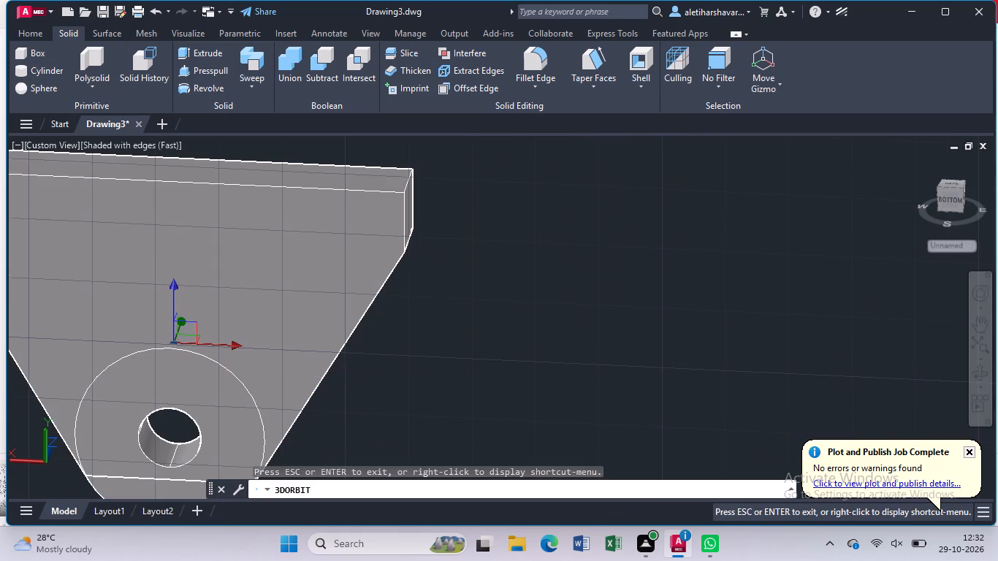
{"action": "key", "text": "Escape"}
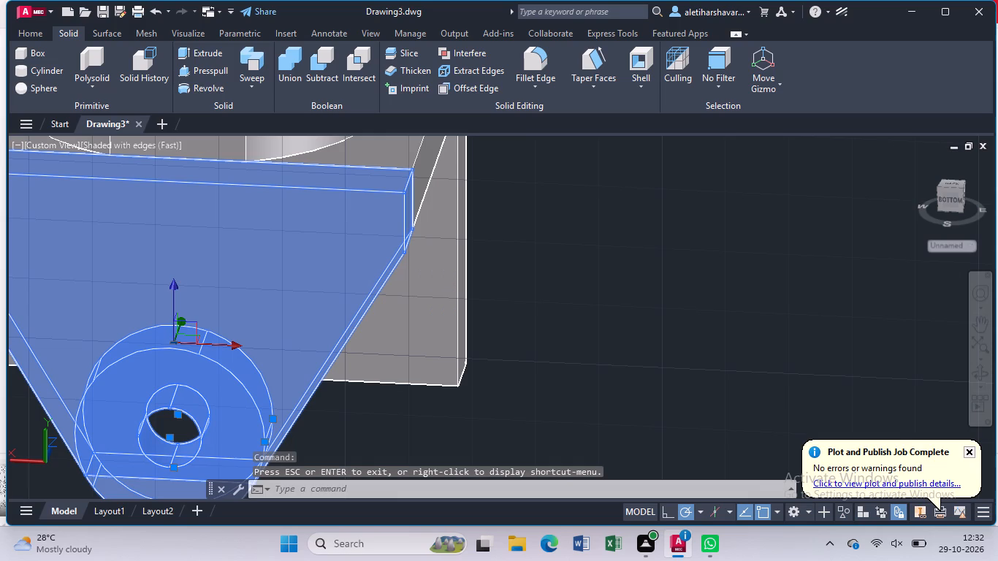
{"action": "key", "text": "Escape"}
Delete the plain rectangular leg on the opposite side of the fork from the tapered leg.
{"action": "middle_click_drag", "start_coordinate": [746, 312], "coordinate": [723, 366]}
{"action": "scroll", "coordinate": [696, 358], "scroll_direction": "down", "scroll_amount": 2}
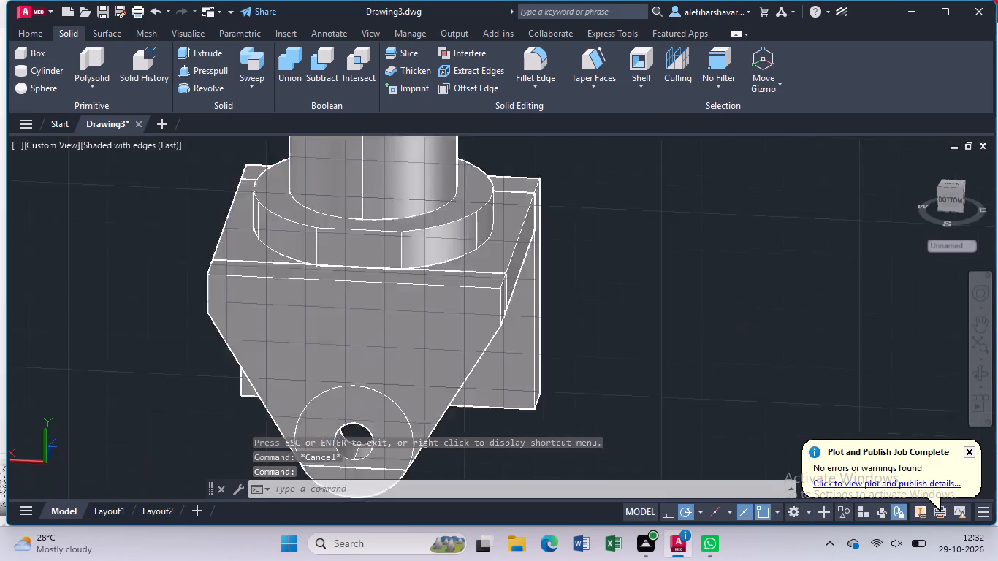
{"action": "scroll", "coordinate": [693, 359], "scroll_direction": "down", "scroll_amount": 1}
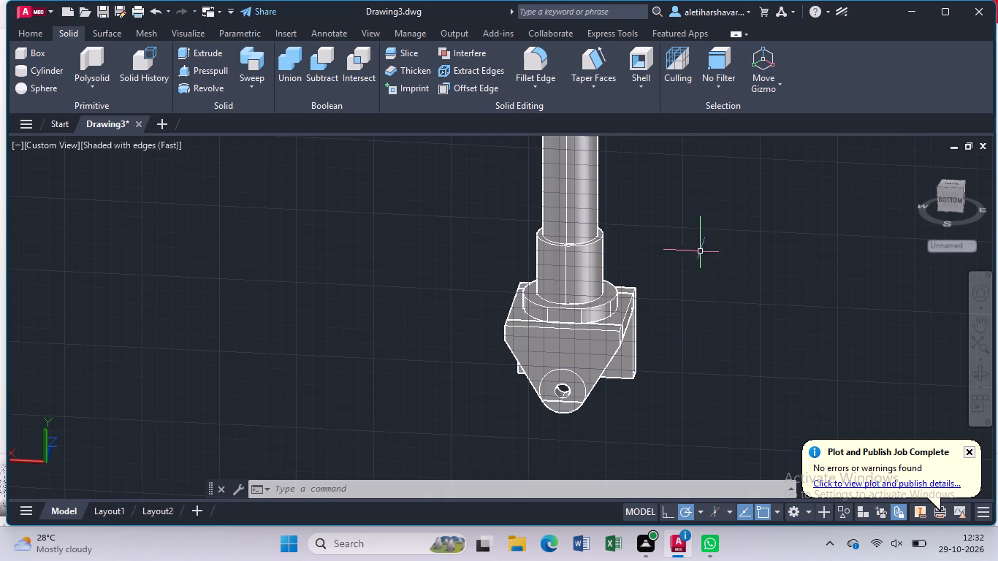
{"action": "left_click", "coordinate": [980, 373]}
{"action": "left_click_drag", "start_coordinate": [763, 332], "coordinate": [669, 335]}
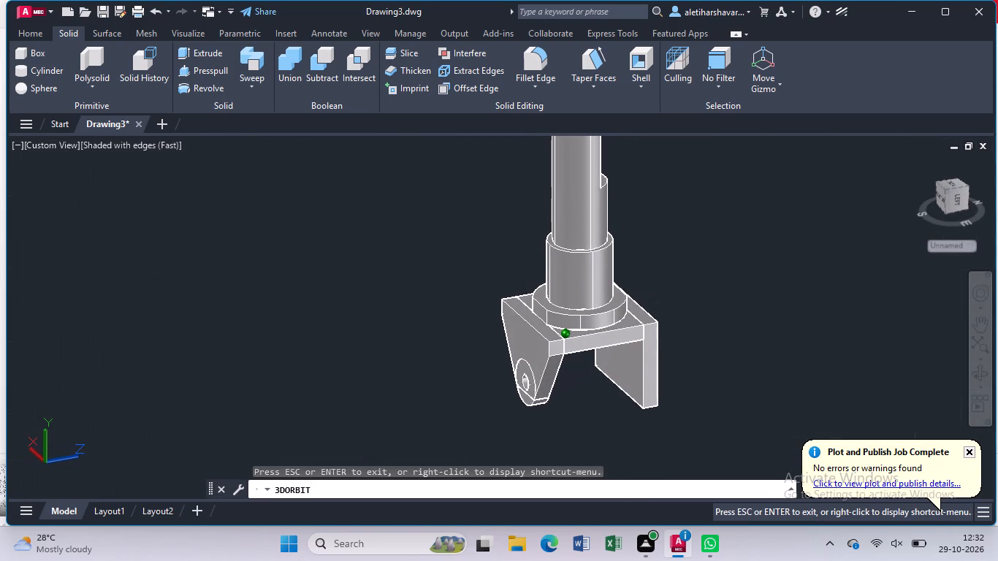
{"action": "left_click_drag", "start_coordinate": [669, 335], "coordinate": [717, 349]}
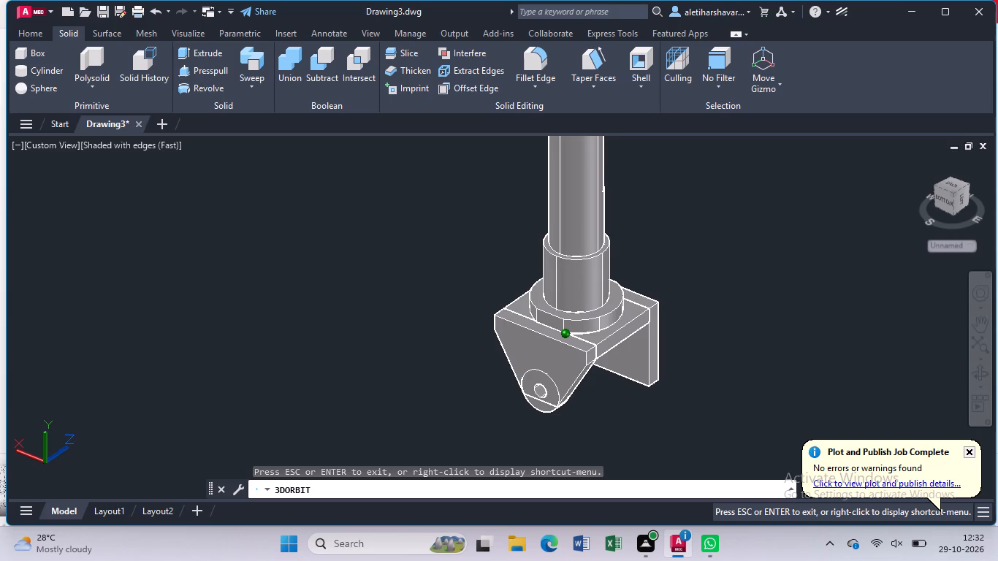
{"action": "left_click_drag", "start_coordinate": [717, 349], "coordinate": [719, 352]}
{"action": "left_click", "coordinate": [719, 352]}
{"action": "left_click_drag", "start_coordinate": [719, 352], "coordinate": [706, 339]}
{"action": "left_click", "coordinate": [695, 332]}
{"action": "left_click_drag", "start_coordinate": [692, 332], "coordinate": [686, 329]}
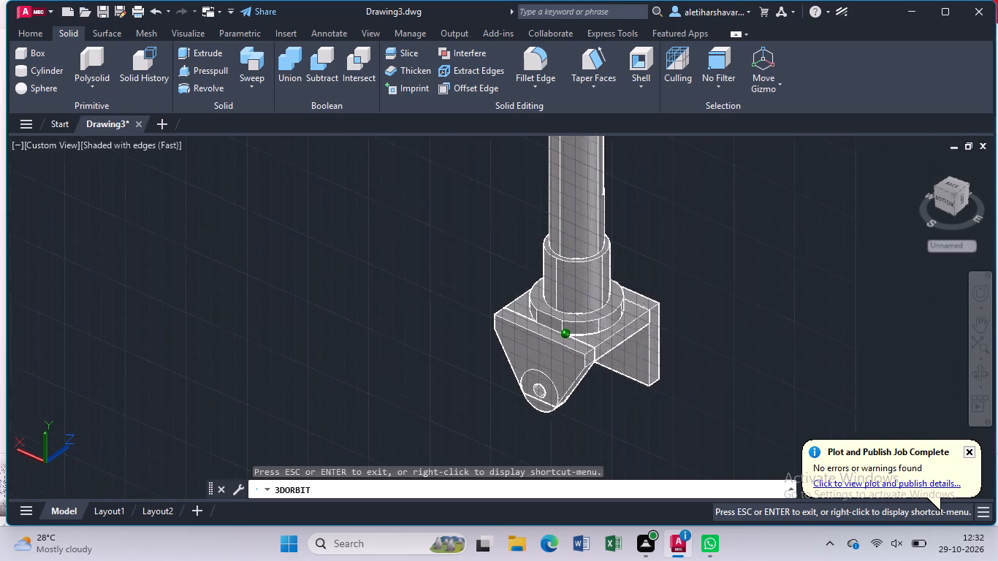
{"action": "left_click_drag", "start_coordinate": [686, 329], "coordinate": [671, 321]}
{"action": "key", "text": "Escape"}
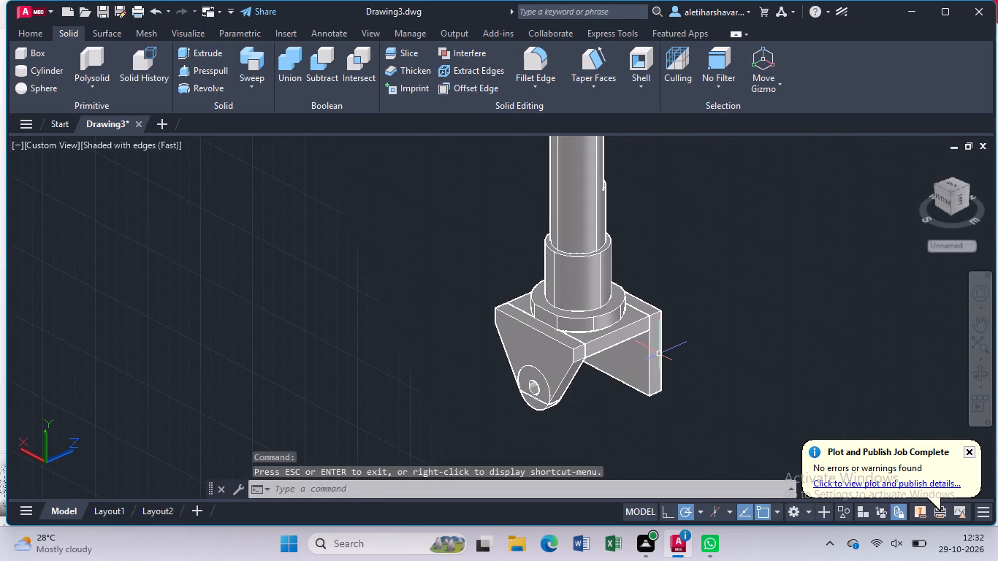
{"action": "left_click", "coordinate": [647, 357]}
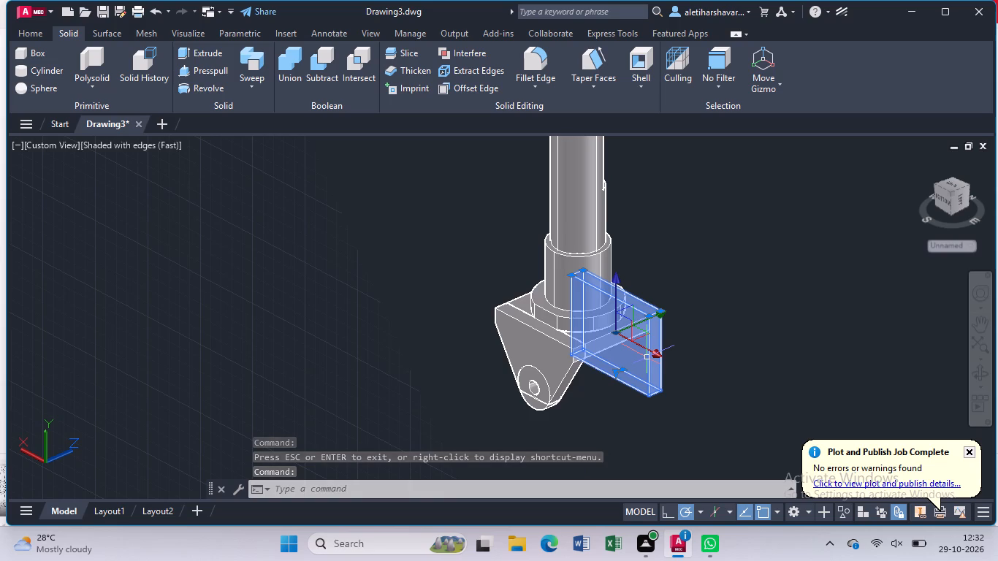
{"action": "key", "text": "Delete"}
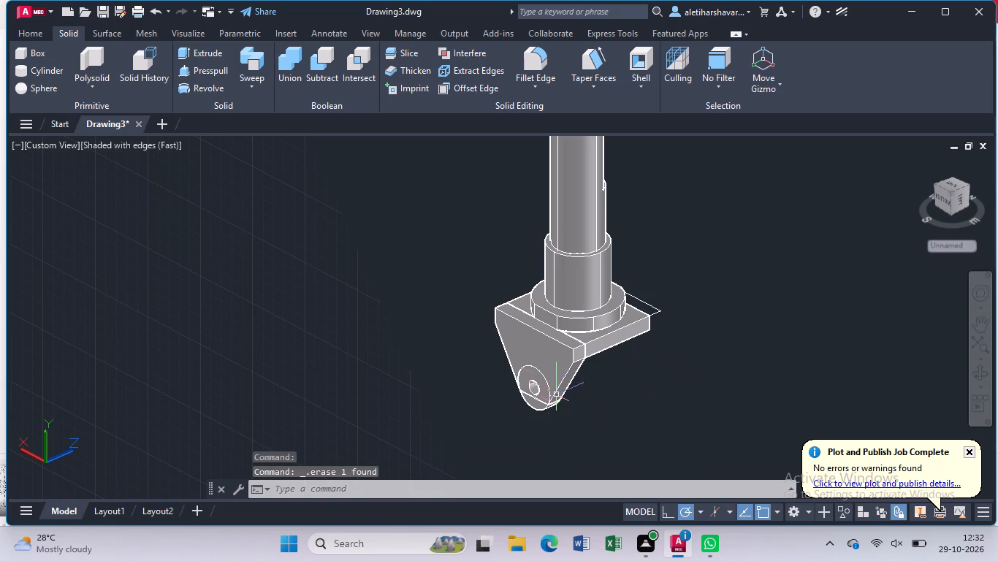
Select the tapered leg together with its round-end disc.
{"action": "left_click", "coordinate": [541, 363]}
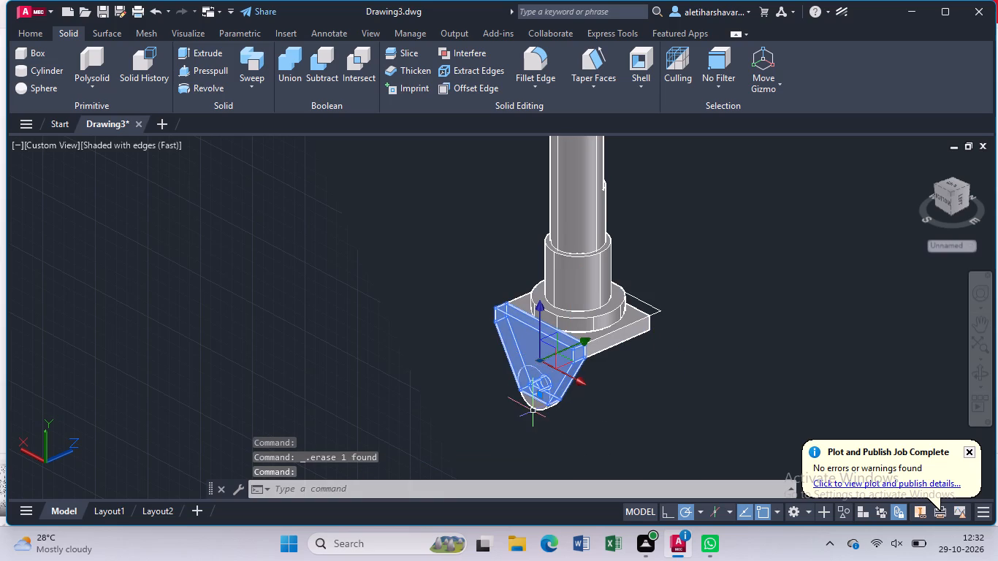
{"action": "left_click", "coordinate": [533, 402]}
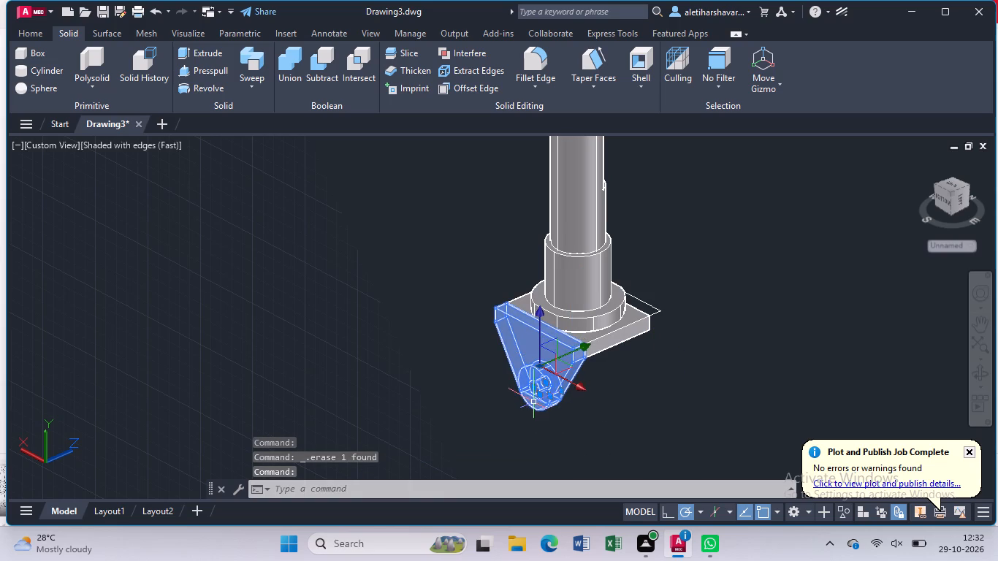
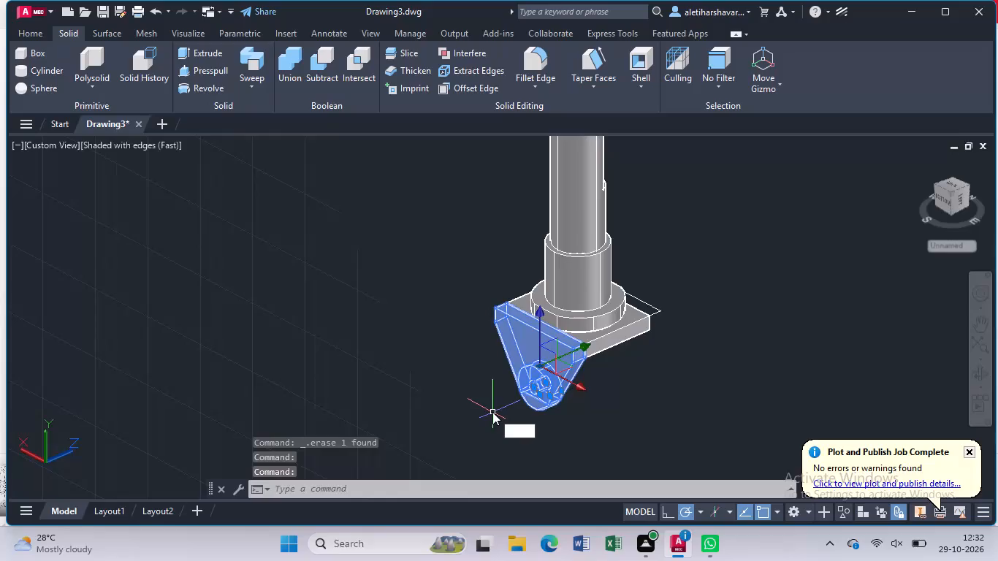
Copy the selected tapered leg and disc from its upper corner to the outline's outer corner on the base plate's opposite side.
{"action": "key", "text": "o"}
{"action": "key", "text": "Return"}
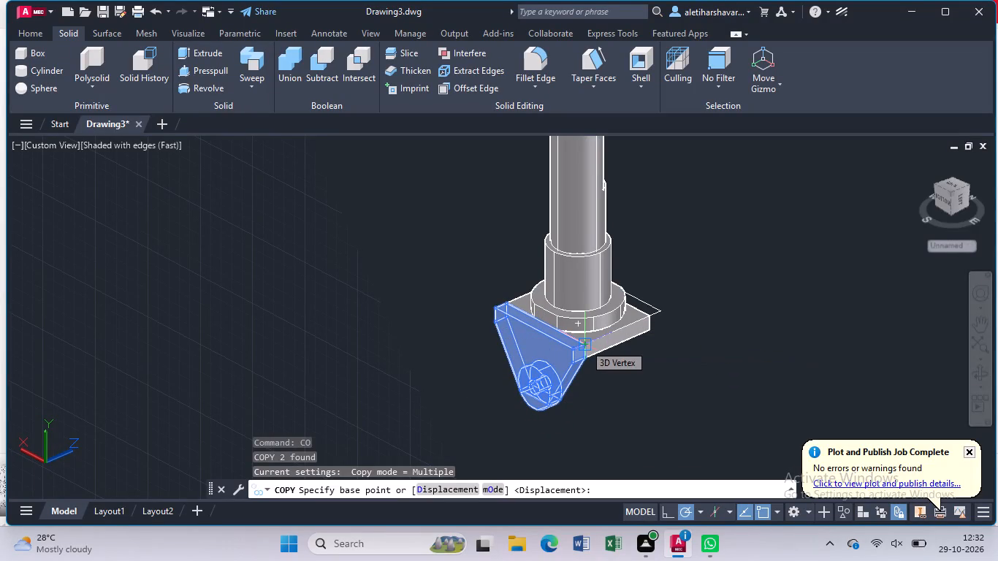
{"action": "scroll", "coordinate": [573, 346], "scroll_direction": "up", "scroll_amount": 2}
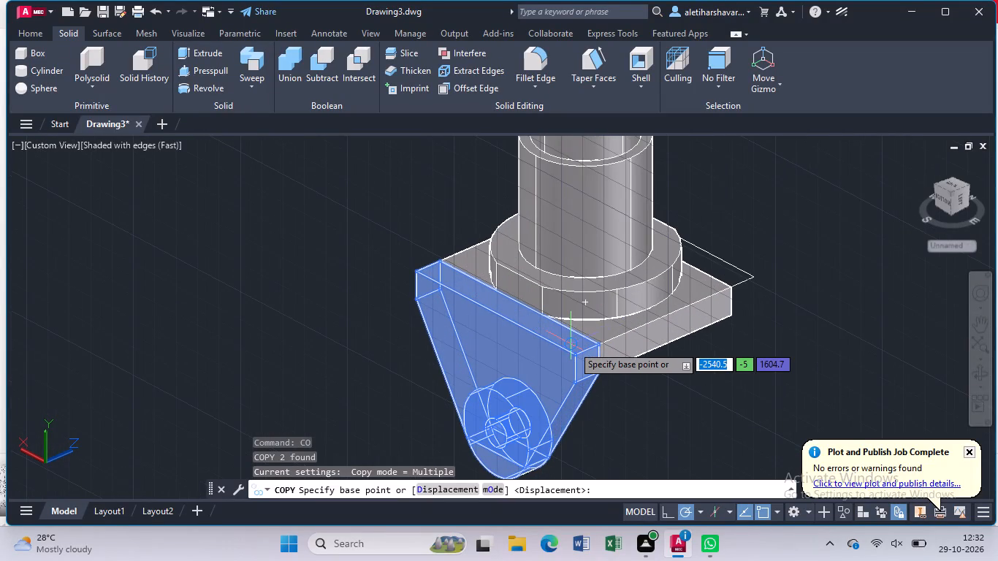
{"action": "left_click", "coordinate": [598, 343]}
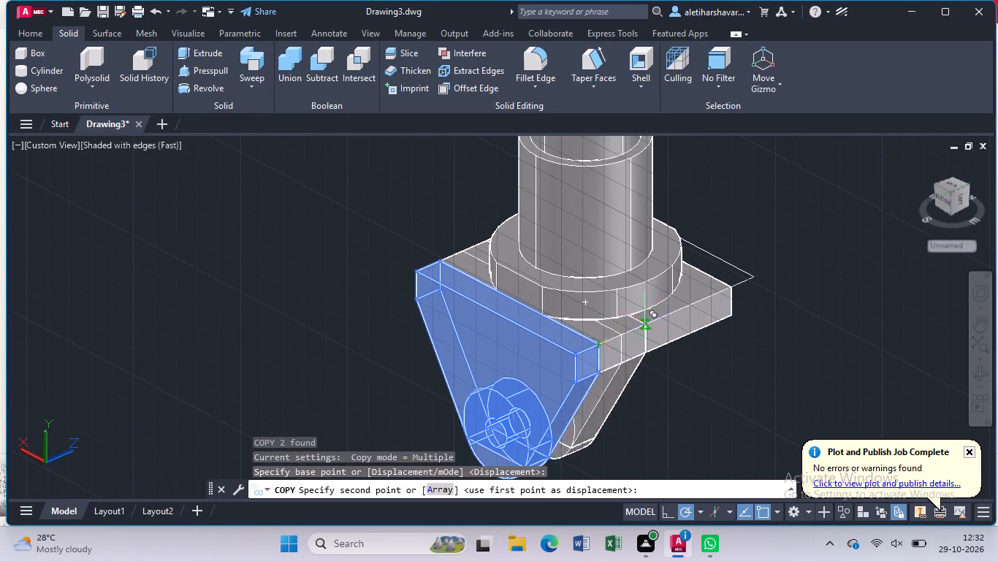
{"action": "left_click", "coordinate": [753, 275]}
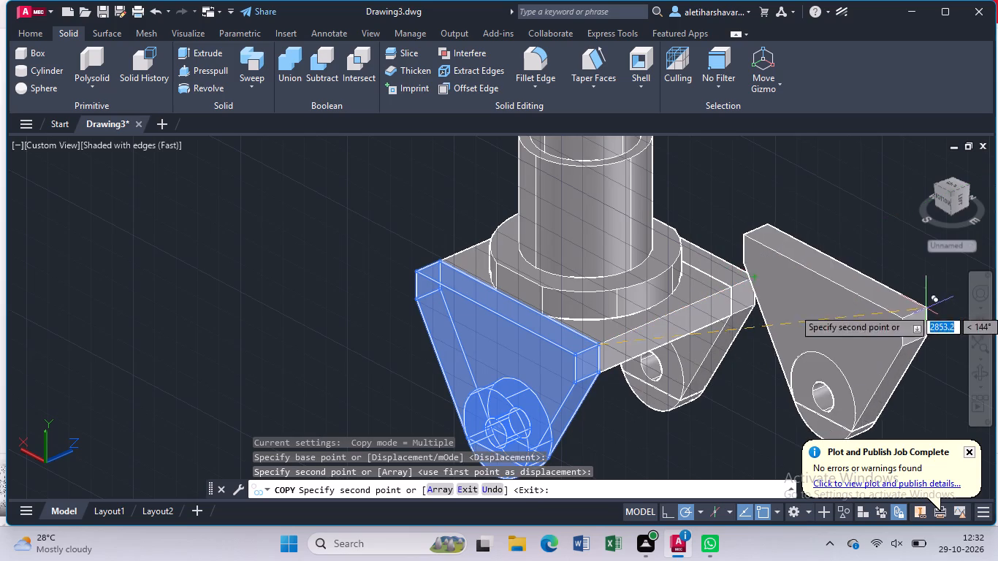
{"action": "key", "text": "Escape"}
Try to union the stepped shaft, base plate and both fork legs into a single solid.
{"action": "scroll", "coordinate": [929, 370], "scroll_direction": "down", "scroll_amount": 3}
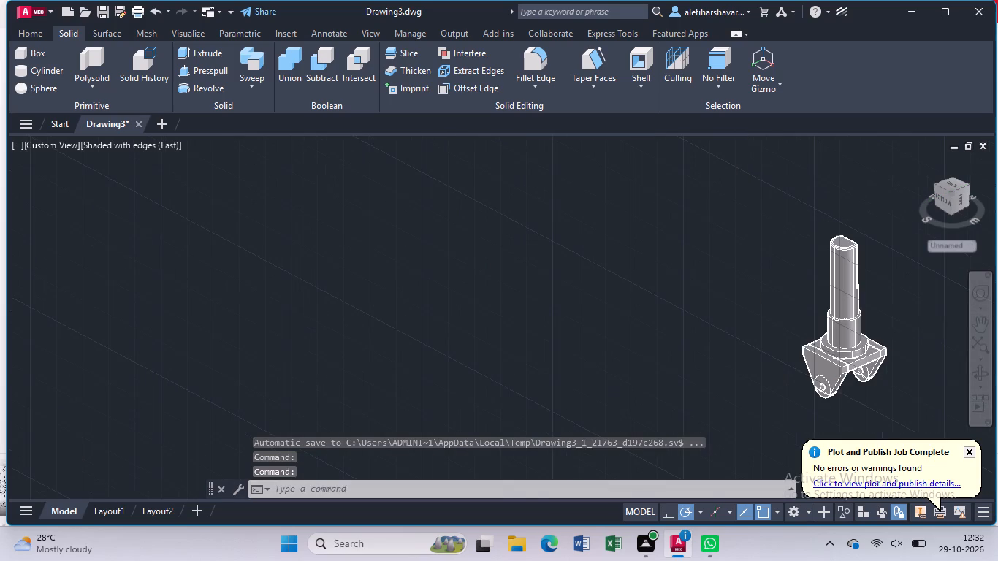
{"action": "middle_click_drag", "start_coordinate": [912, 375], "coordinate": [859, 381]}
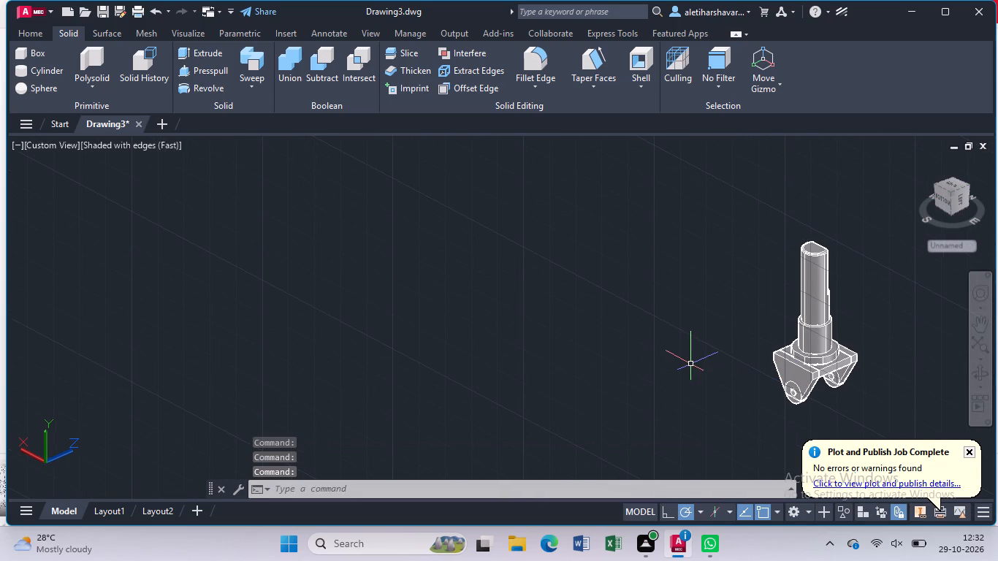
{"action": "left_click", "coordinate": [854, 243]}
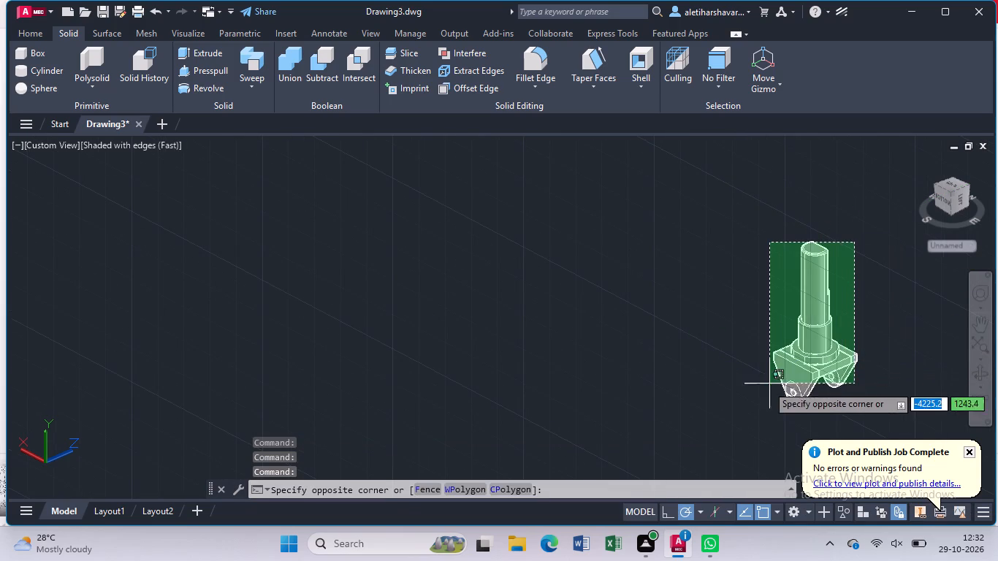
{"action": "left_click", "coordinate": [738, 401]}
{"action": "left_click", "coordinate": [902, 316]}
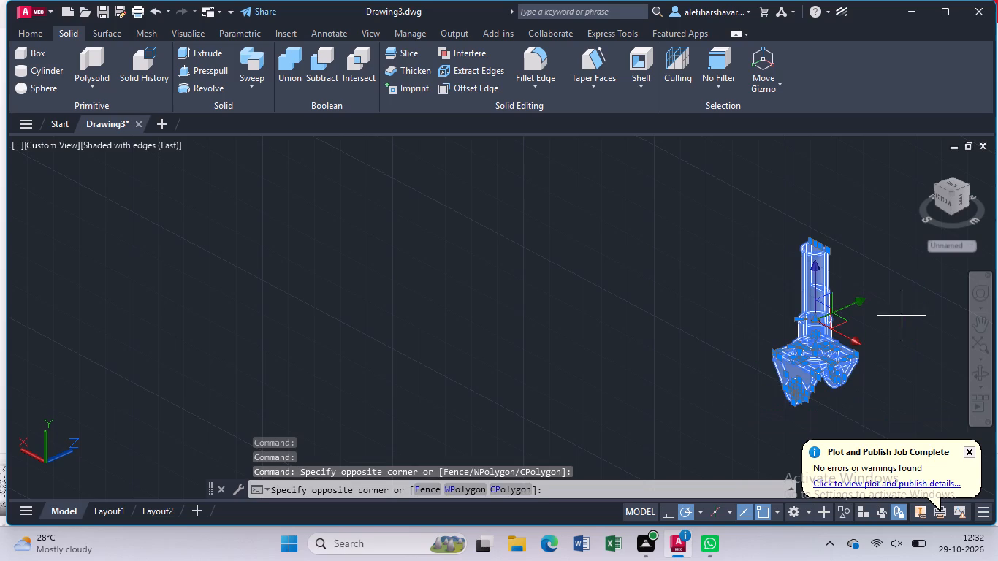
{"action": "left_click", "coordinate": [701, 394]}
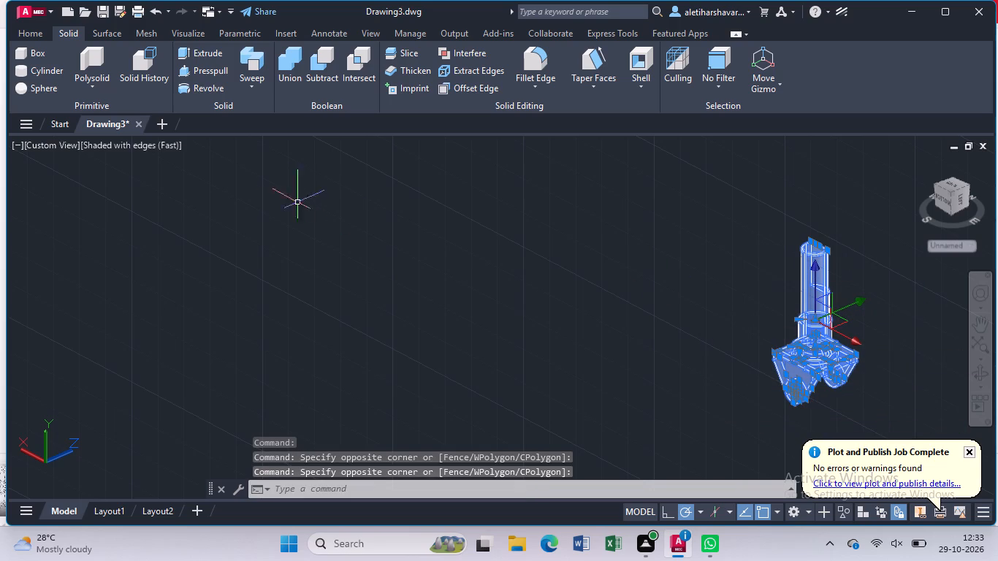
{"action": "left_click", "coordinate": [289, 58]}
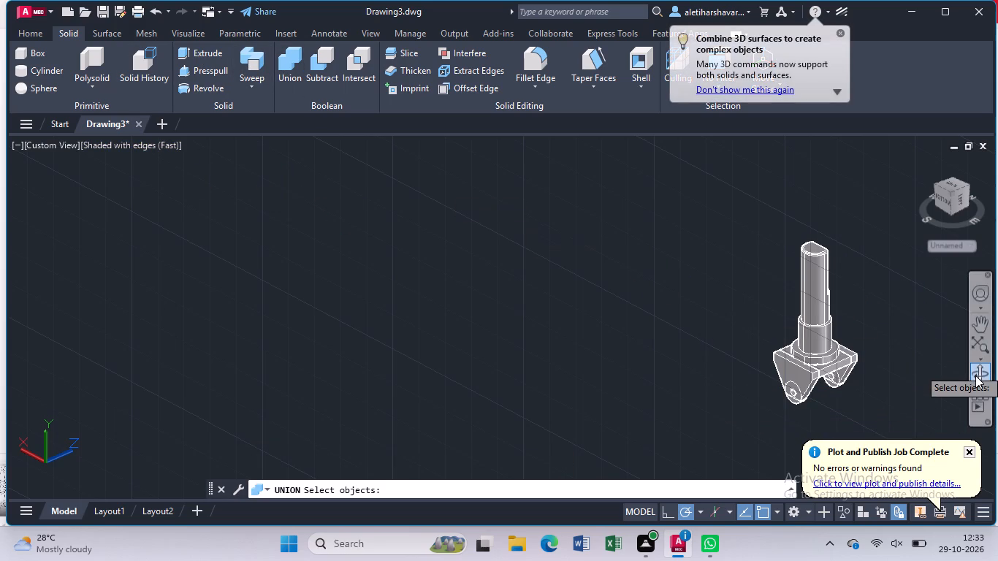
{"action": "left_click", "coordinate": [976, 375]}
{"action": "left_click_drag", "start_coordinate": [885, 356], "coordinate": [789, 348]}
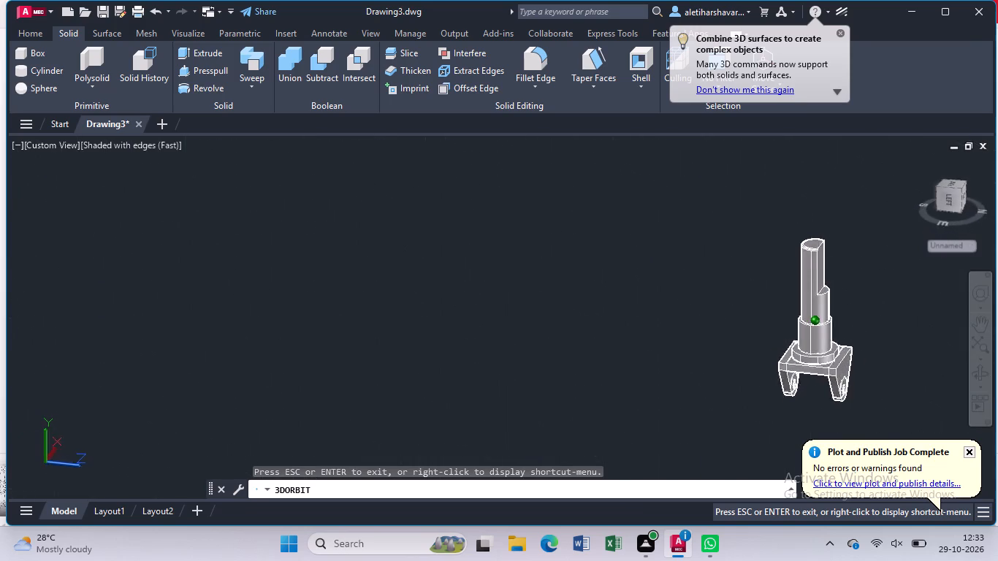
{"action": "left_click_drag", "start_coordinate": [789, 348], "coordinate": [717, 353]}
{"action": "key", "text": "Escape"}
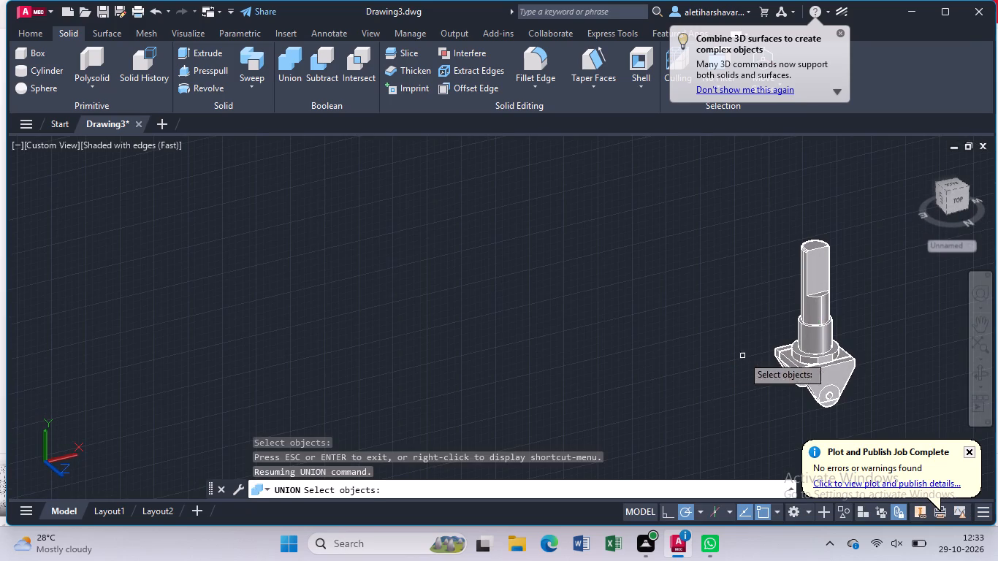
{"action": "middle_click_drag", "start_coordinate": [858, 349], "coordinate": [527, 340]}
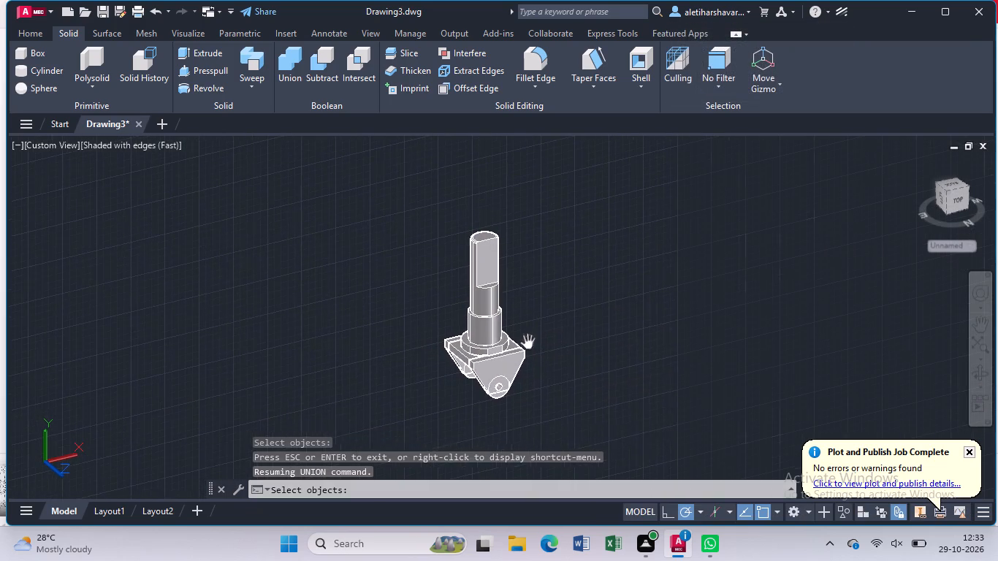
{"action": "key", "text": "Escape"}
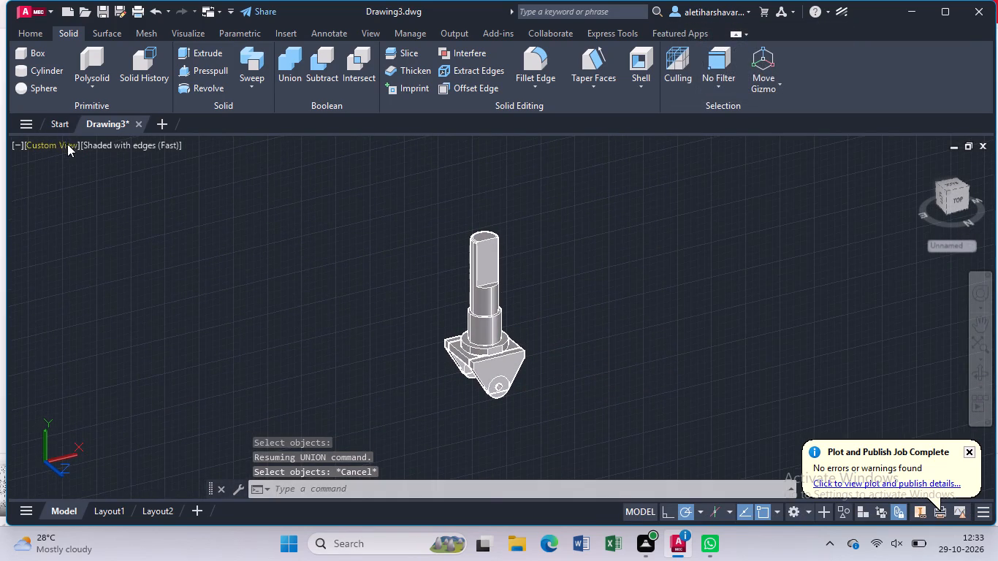
Examine the forked part in the Top, Bottom, Left, SW, SE, NE and NW Isometric preset views.
{"action": "left_click", "coordinate": [60, 142]}
{"action": "left_click", "coordinate": [94, 186]}
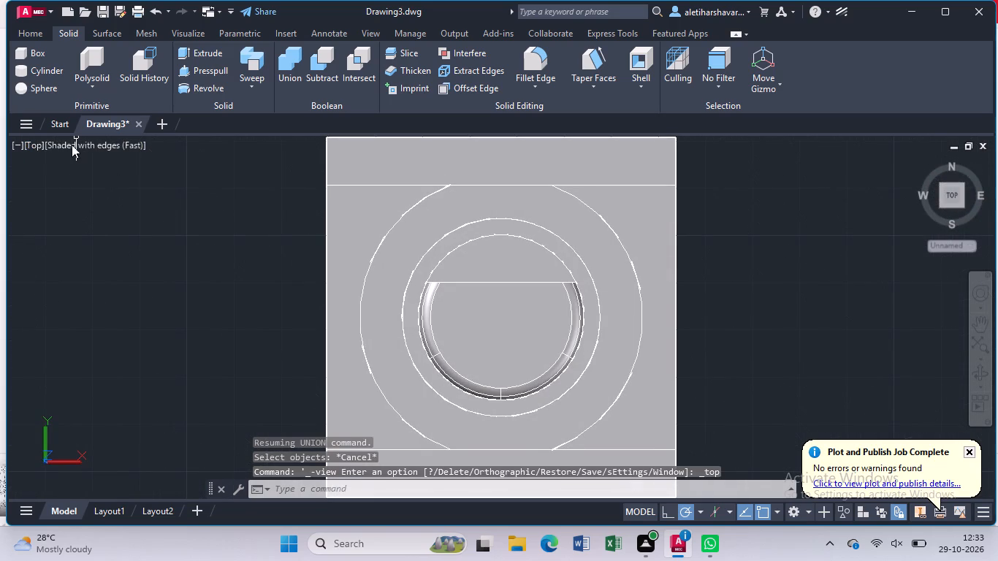
{"action": "left_click", "coordinate": [33, 145]}
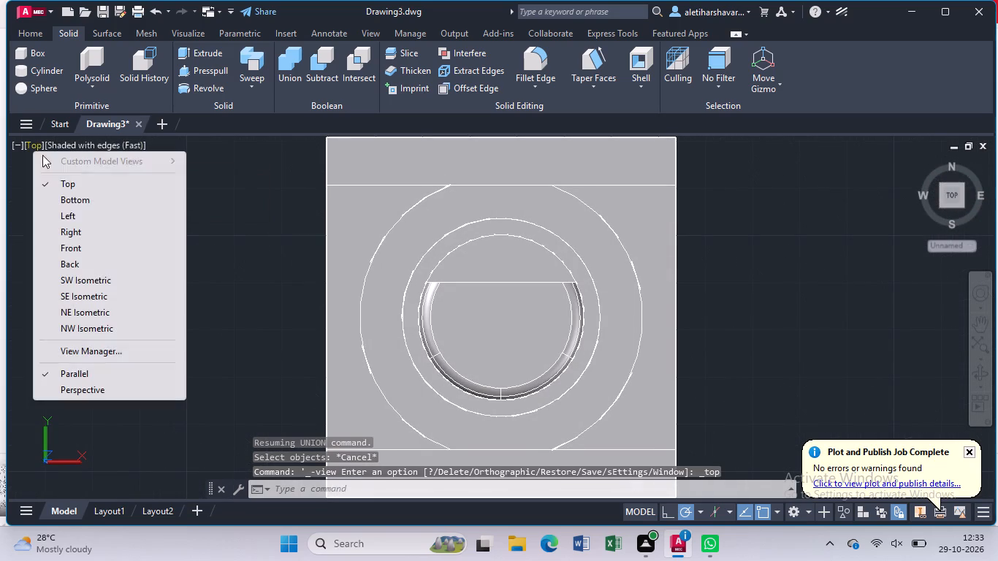
{"action": "left_click", "coordinate": [84, 202]}
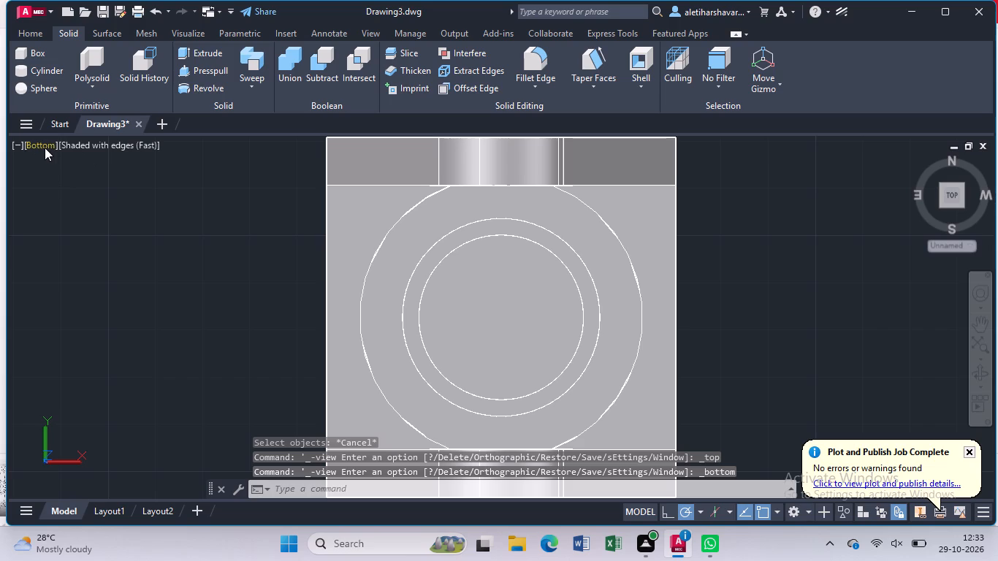
{"action": "left_click", "coordinate": [45, 147]}
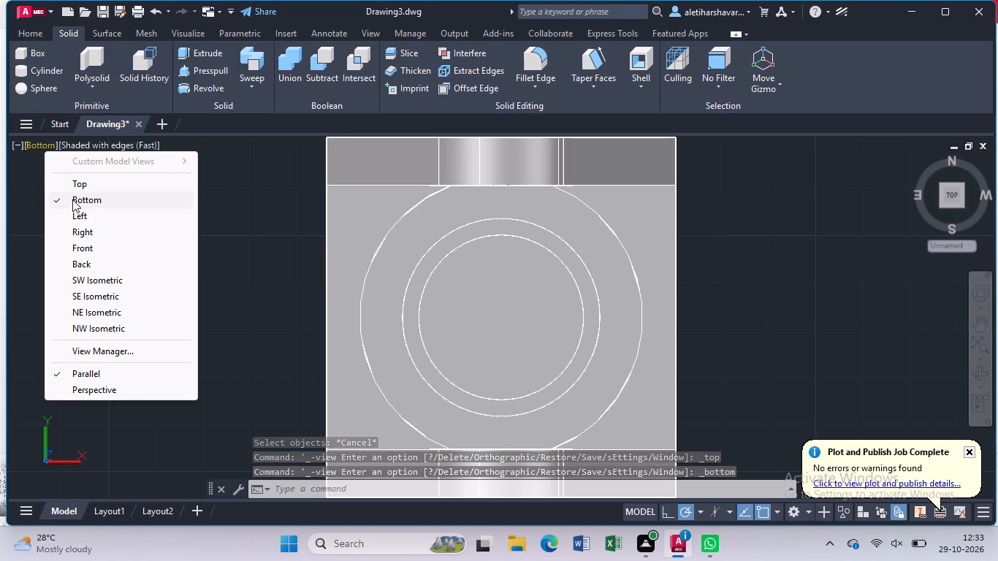
{"action": "left_click", "coordinate": [82, 218]}
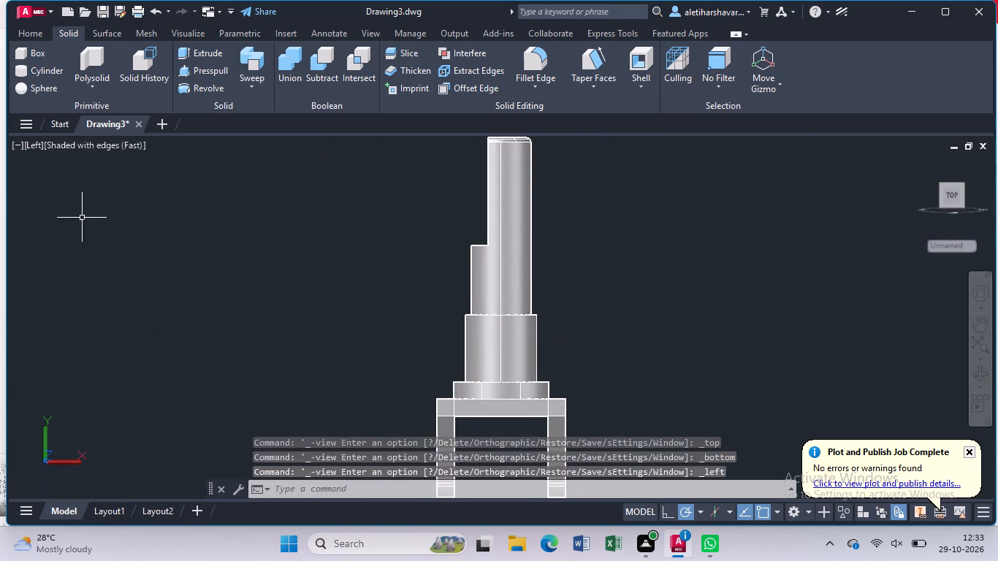
{"action": "left_click", "coordinate": [34, 147]}
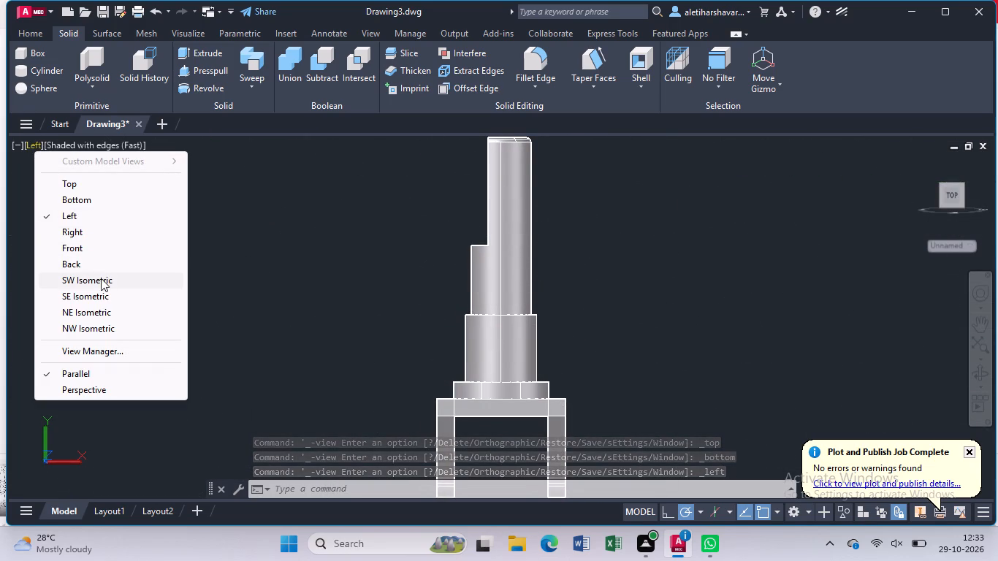
{"action": "left_click", "coordinate": [100, 276]}
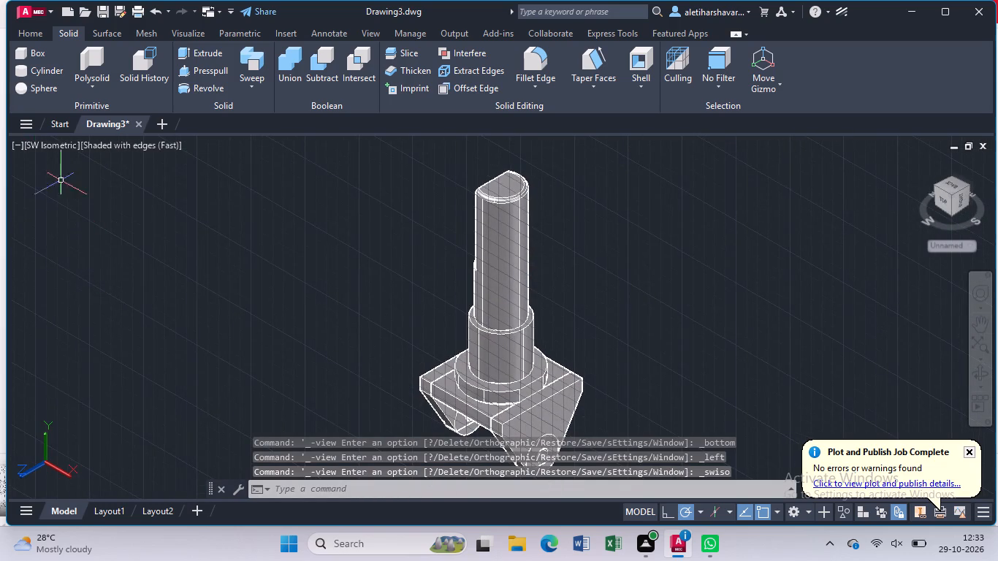
{"action": "left_click", "coordinate": [48, 146]}
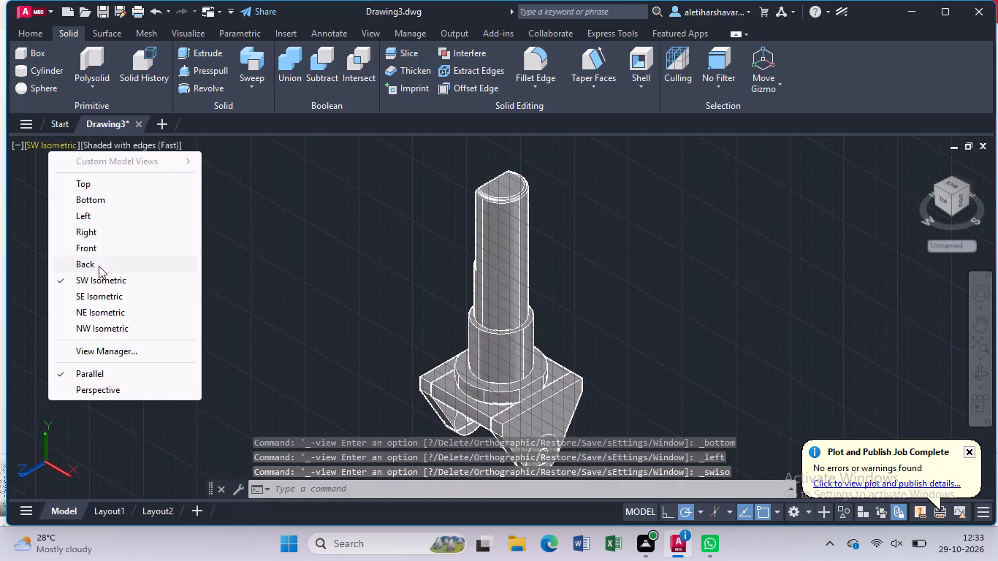
{"action": "left_click", "coordinate": [107, 296]}
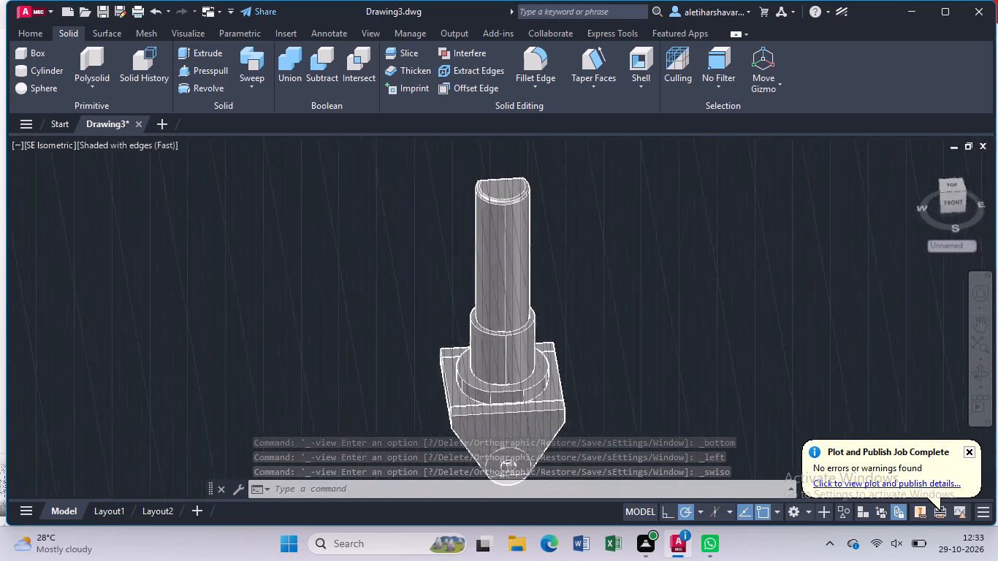
{"action": "left_click", "coordinate": [64, 143]}
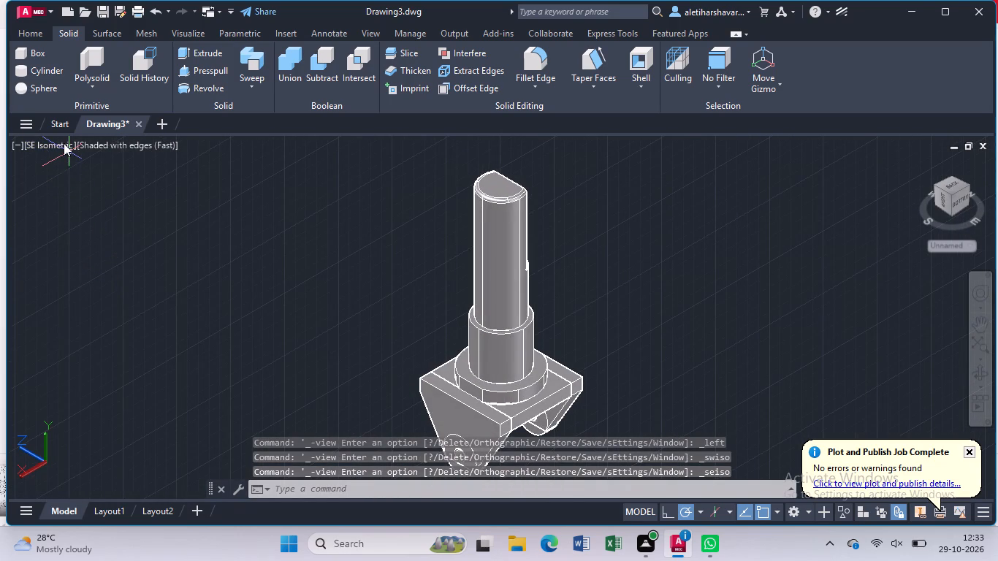
{"action": "left_click", "coordinate": [145, 311]}
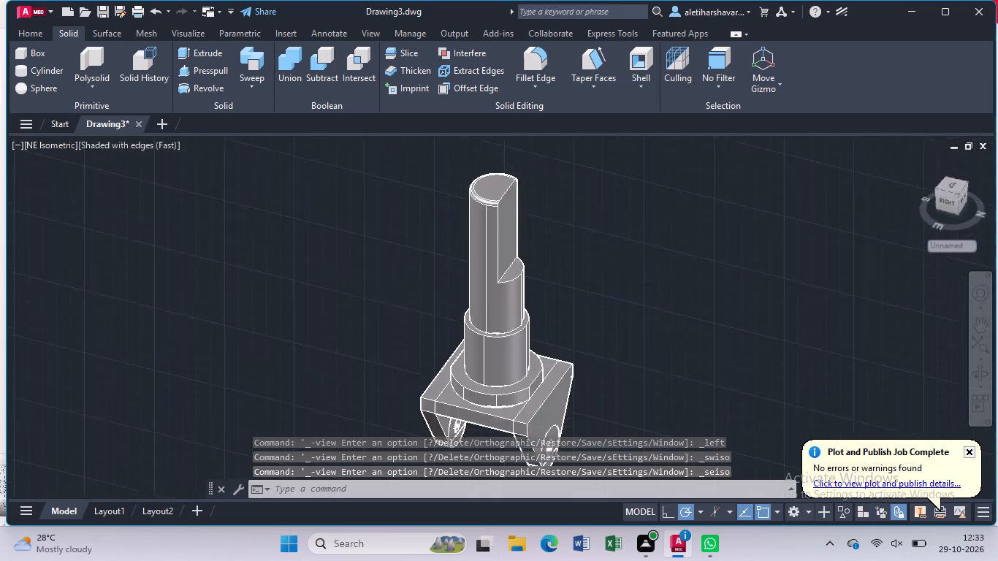
{"action": "left_click", "coordinate": [63, 143]}
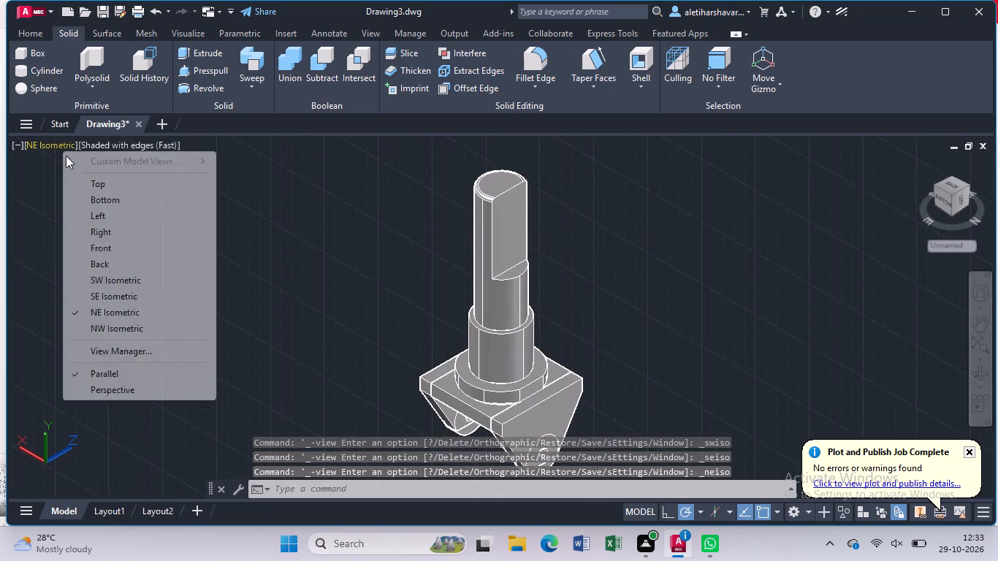
{"action": "left_click", "coordinate": [126, 332]}
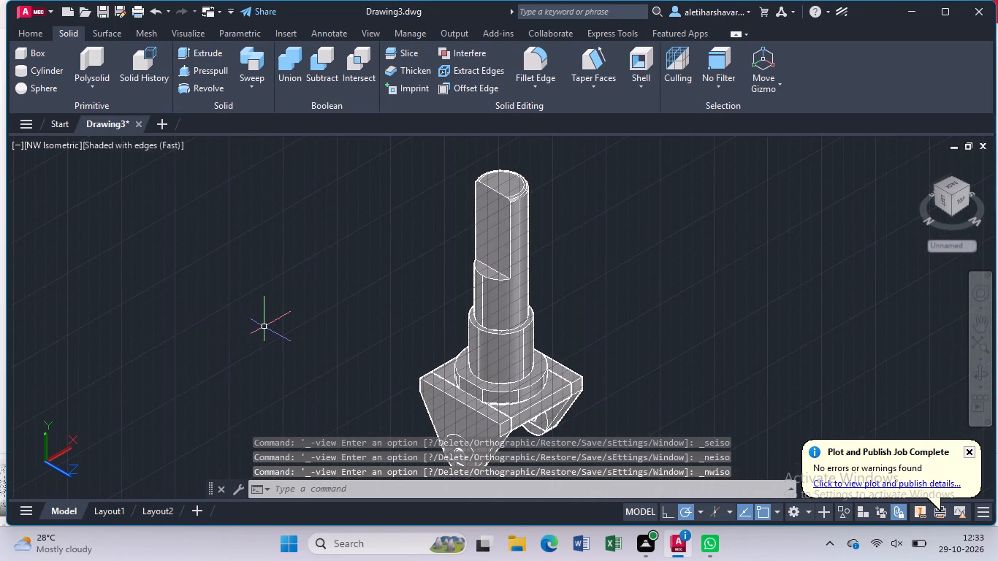
Orbit around the forked part to examine the shaft's flat, the base plate and both fork legs from several directions.
{"action": "left_click", "coordinate": [989, 377]}
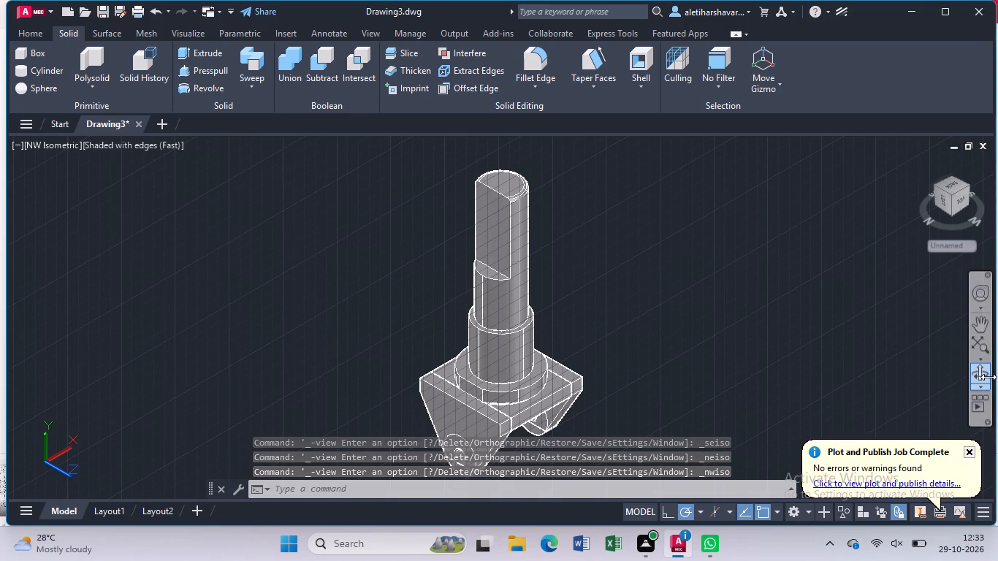
{"action": "left_click_drag", "start_coordinate": [755, 224], "coordinate": [745, 291]}
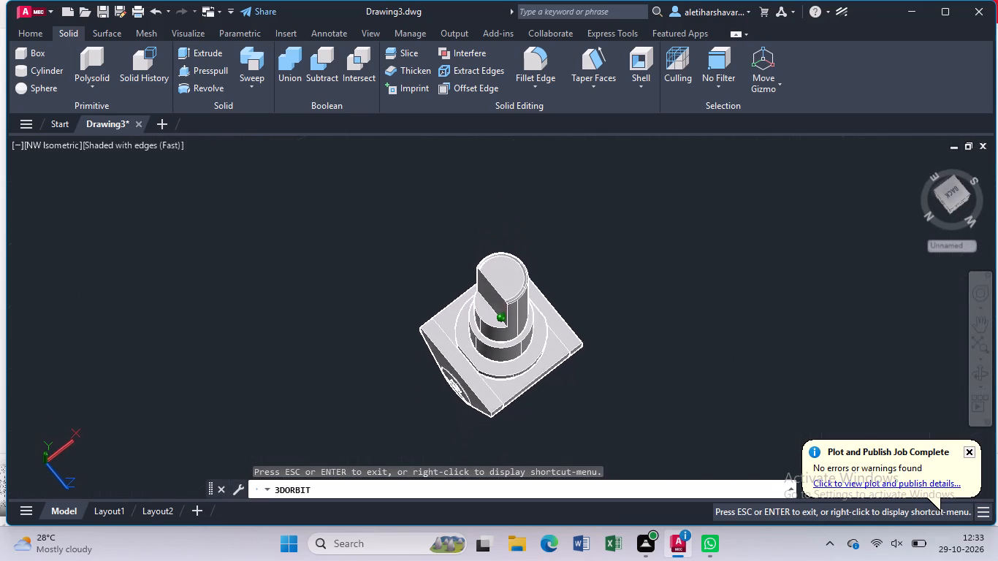
{"action": "left_click_drag", "start_coordinate": [745, 291], "coordinate": [731, 233]}
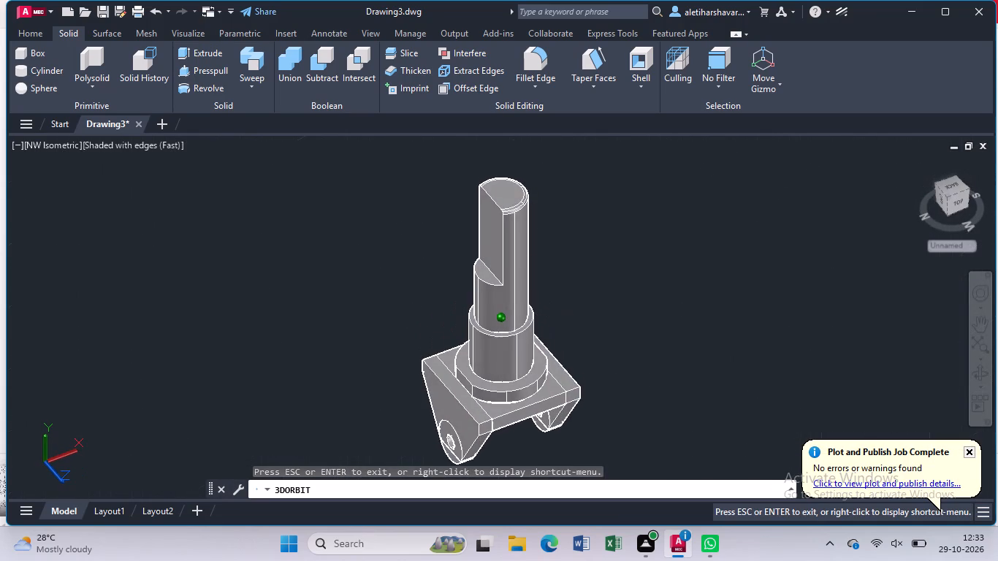
{"action": "left_click_drag", "start_coordinate": [731, 233], "coordinate": [782, 248]}
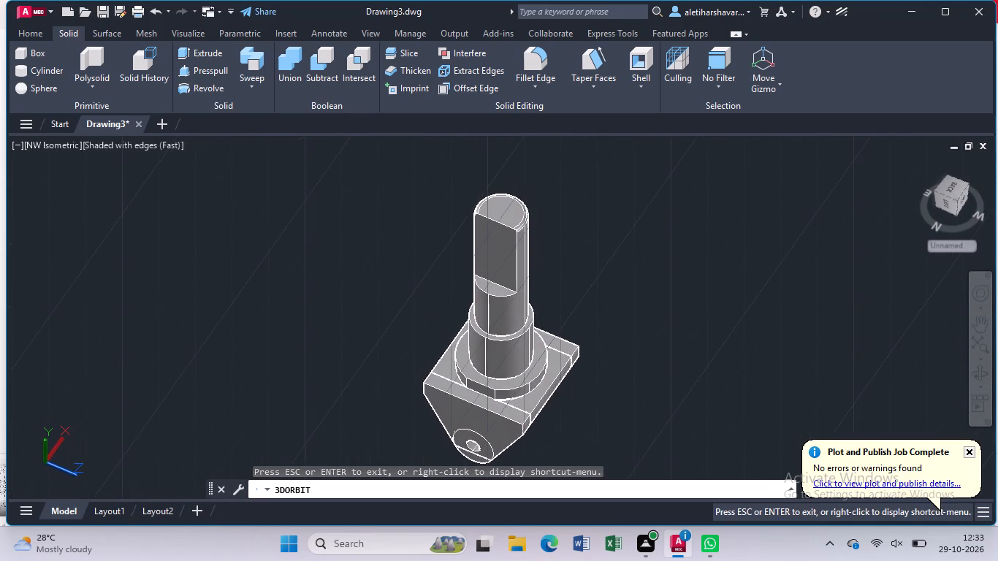
{"action": "left_click_drag", "start_coordinate": [668, 224], "coordinate": [698, 243]}
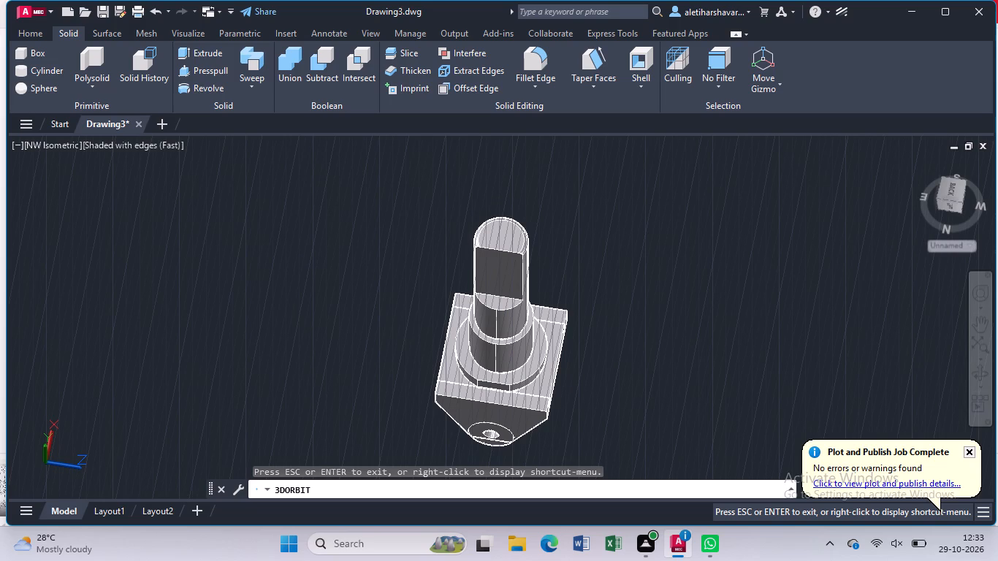
{"action": "middle_click_drag", "start_coordinate": [636, 280], "coordinate": [686, 280]}
{"action": "left_click_drag", "start_coordinate": [681, 278], "coordinate": [684, 278]}
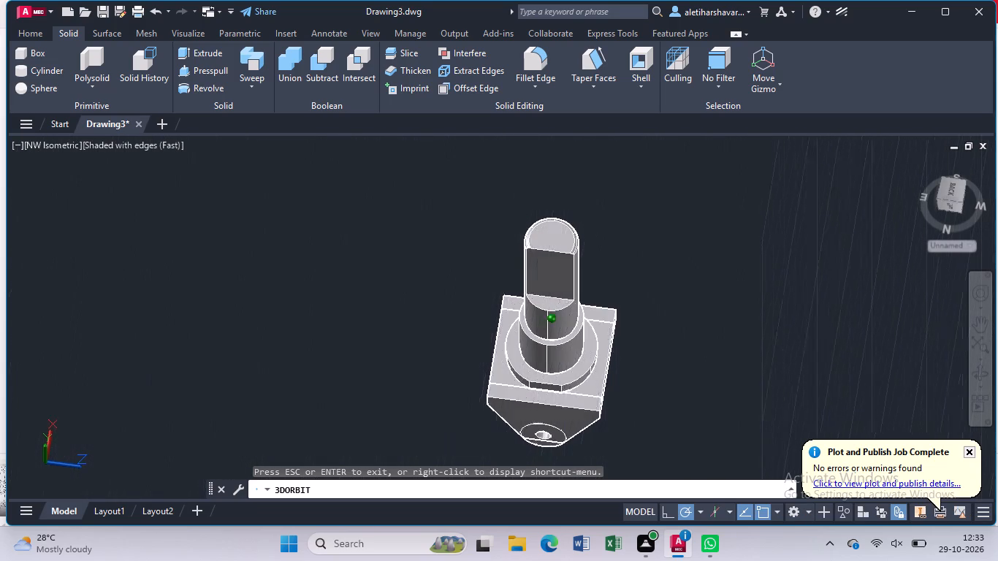
{"action": "left_click_drag", "start_coordinate": [684, 278], "coordinate": [723, 287]}
{"action": "left_click_drag", "start_coordinate": [708, 282], "coordinate": [552, 348]}
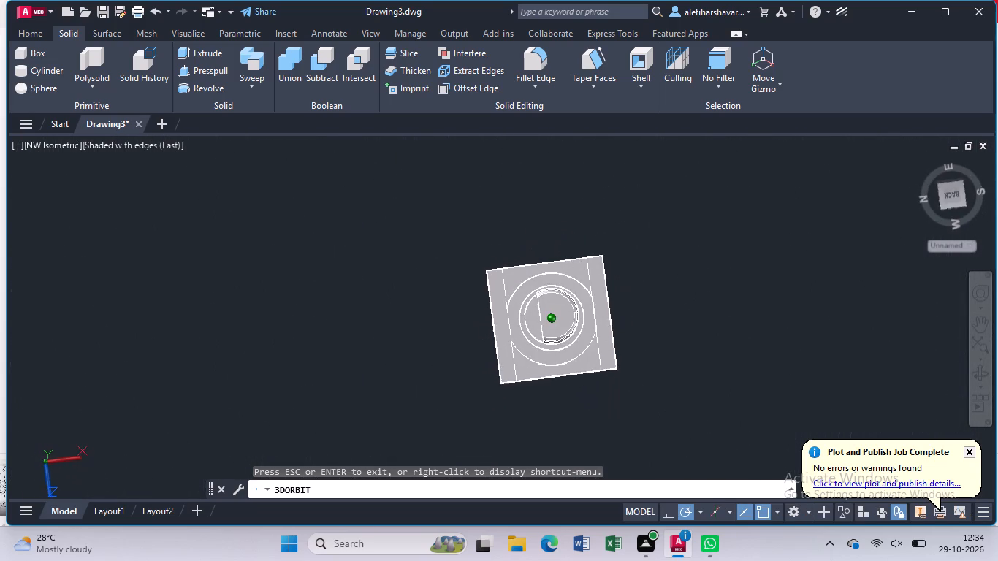
{"action": "left_click_drag", "start_coordinate": [552, 348], "coordinate": [667, 332]}
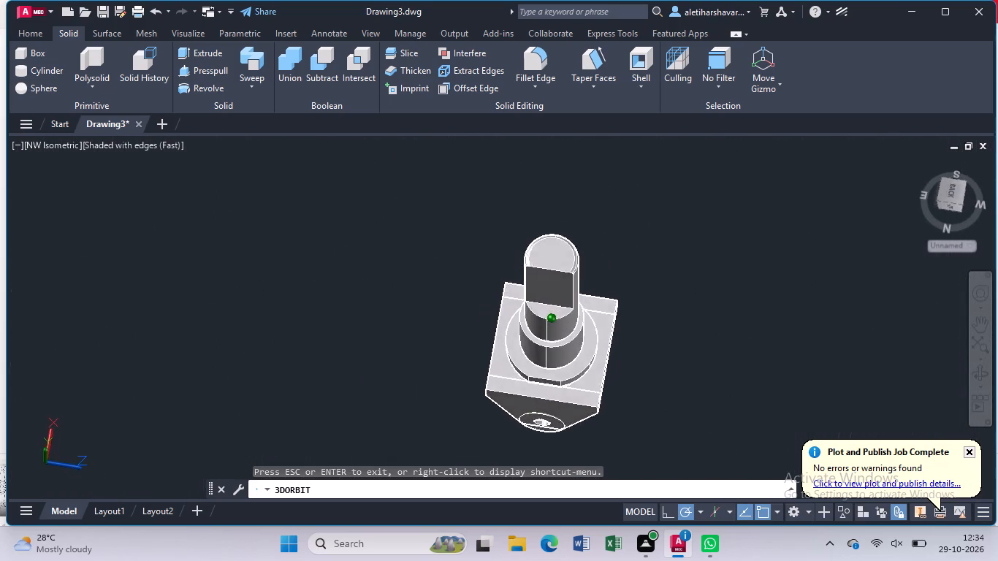
{"action": "left_click_drag", "start_coordinate": [667, 332], "coordinate": [567, 275]}
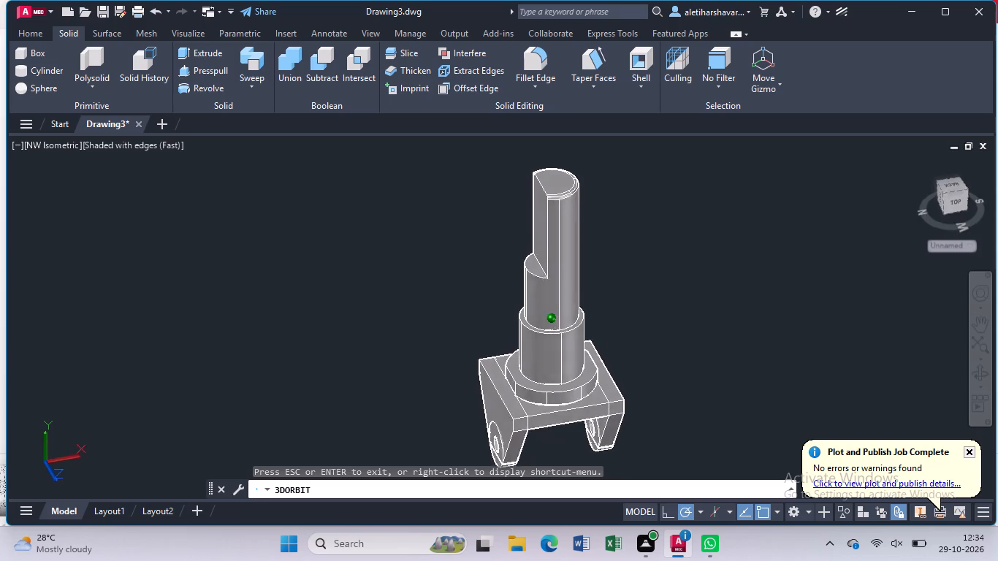
{"action": "left_click_drag", "start_coordinate": [567, 275], "coordinate": [587, 256]}
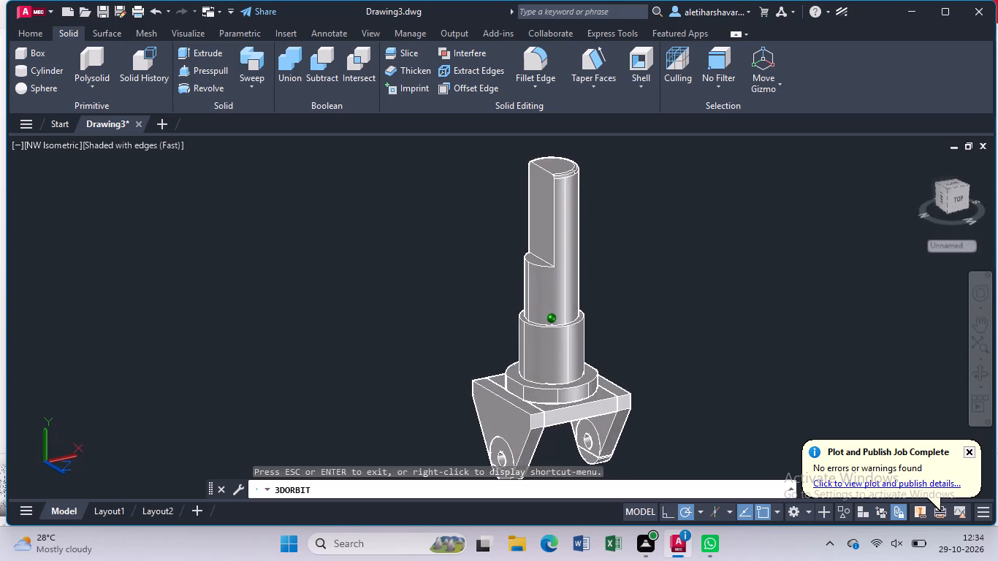
{"action": "left_click_drag", "start_coordinate": [587, 256], "coordinate": [790, 317]}
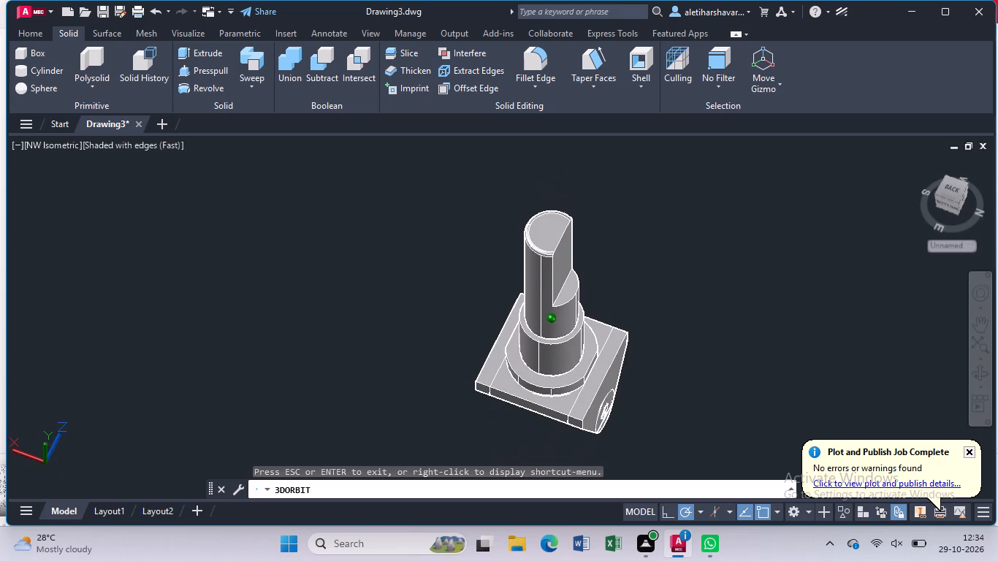
{"action": "left_click_drag", "start_coordinate": [790, 317], "coordinate": [761, 376]}
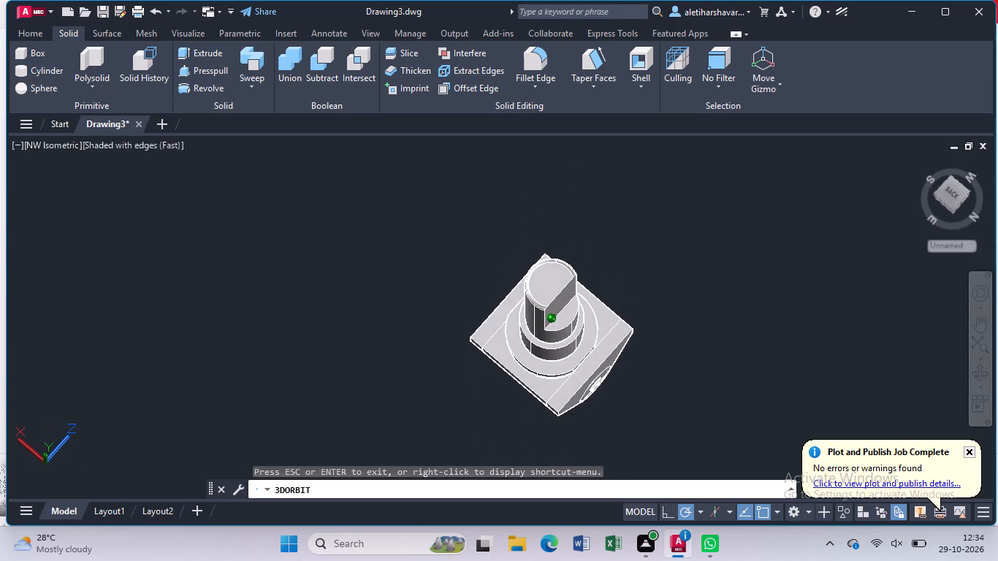
{"action": "left_click_drag", "start_coordinate": [761, 376], "coordinate": [758, 374]}
{"action": "left_click_drag", "start_coordinate": [530, 273], "coordinate": [590, 306]}
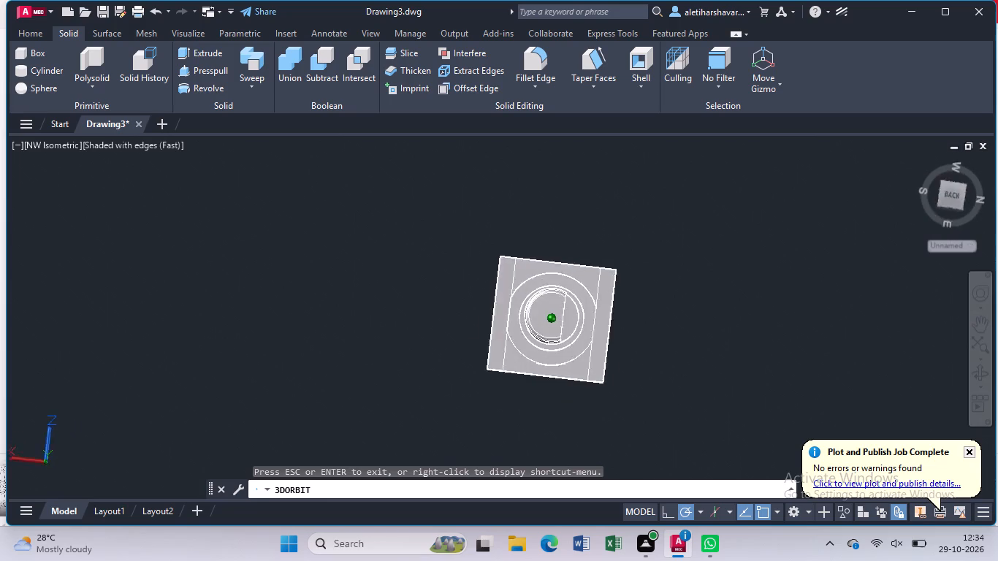
{"action": "left_click_drag", "start_coordinate": [590, 306], "coordinate": [764, 354]}
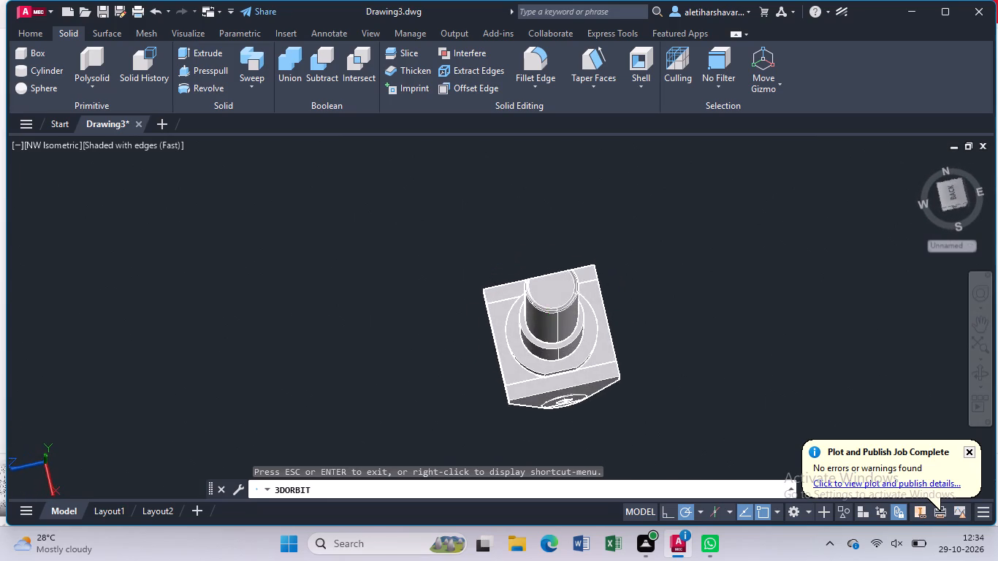
{"action": "left_click_drag", "start_coordinate": [378, 375], "coordinate": [492, 406]}
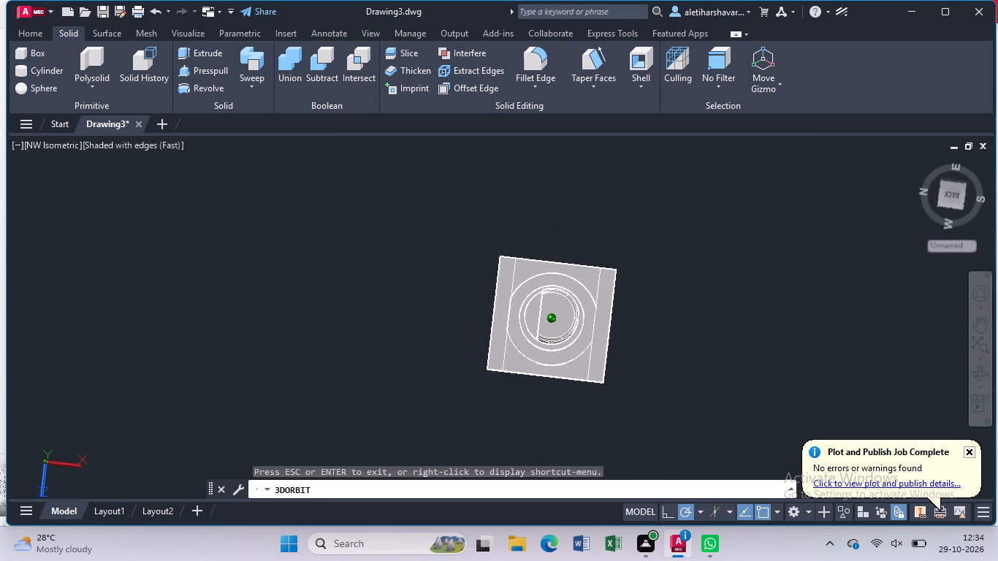
{"action": "left_click_drag", "start_coordinate": [492, 406], "coordinate": [500, 404]}
{"action": "left_click_drag", "start_coordinate": [582, 316], "coordinate": [610, 318]}
{"action": "left_click_drag", "start_coordinate": [595, 313], "coordinate": [610, 310]}
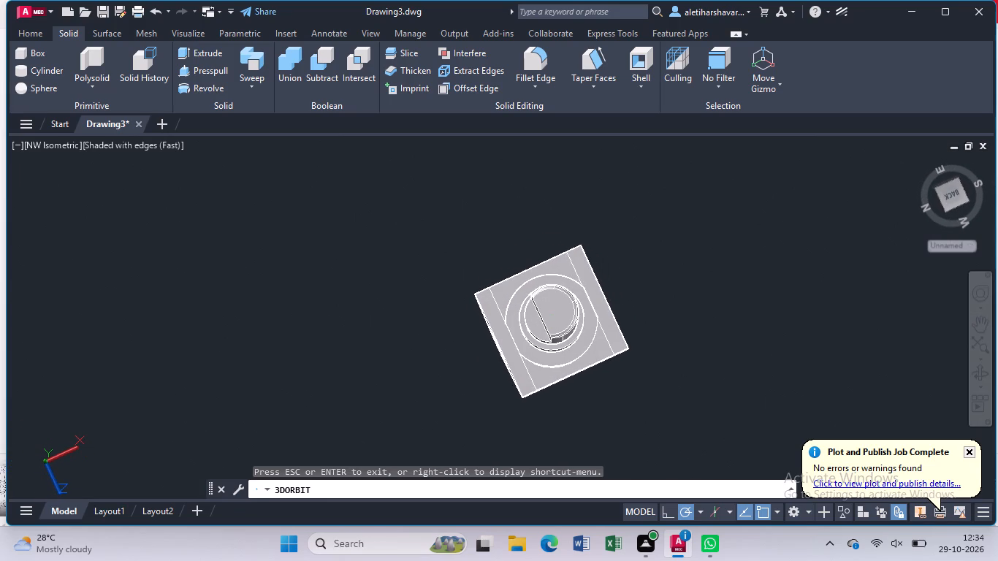
{"action": "key", "text": "Escape"}
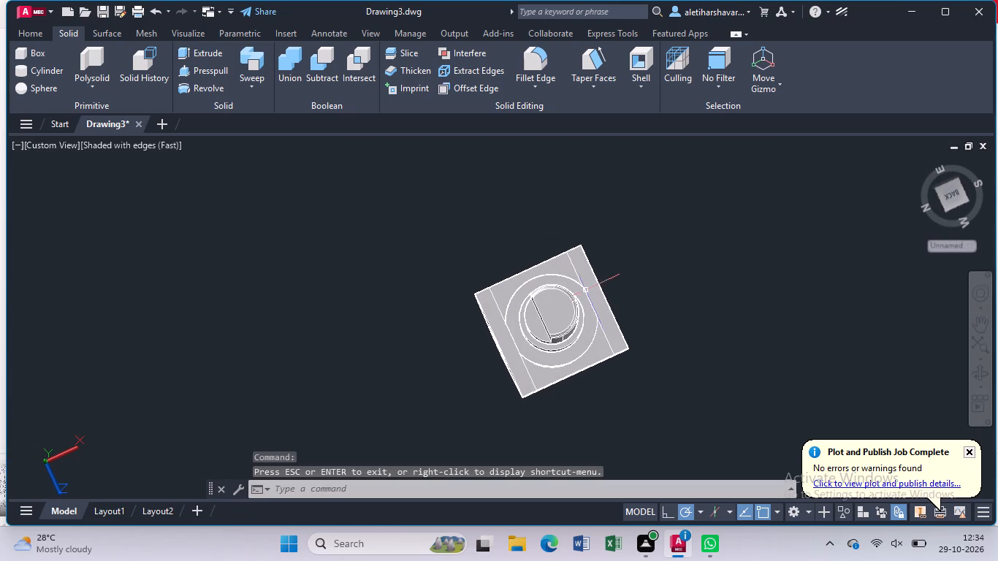
{"action": "left_click_drag", "start_coordinate": [585, 289], "coordinate": [640, 291]}
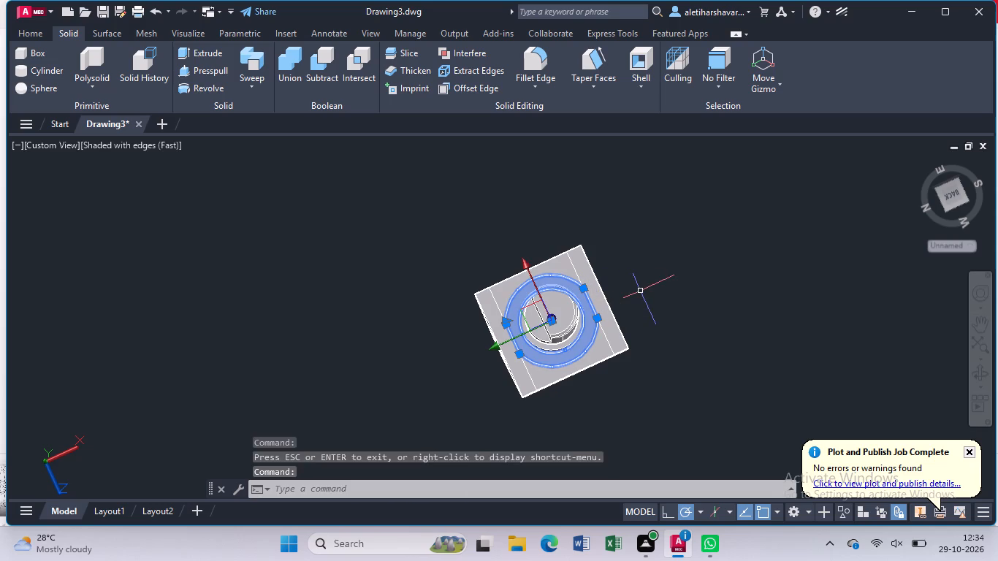
{"action": "key", "text": "Escape"}
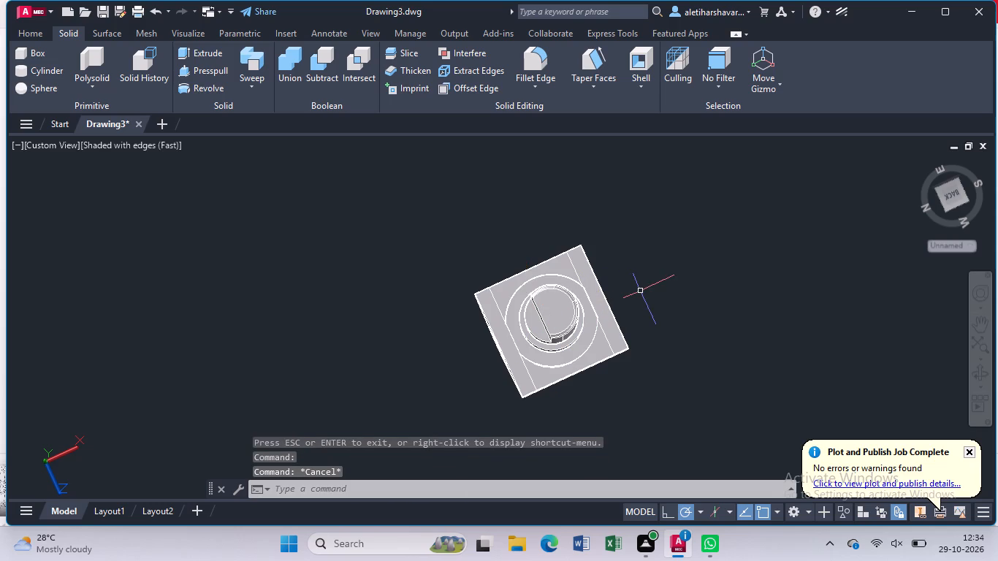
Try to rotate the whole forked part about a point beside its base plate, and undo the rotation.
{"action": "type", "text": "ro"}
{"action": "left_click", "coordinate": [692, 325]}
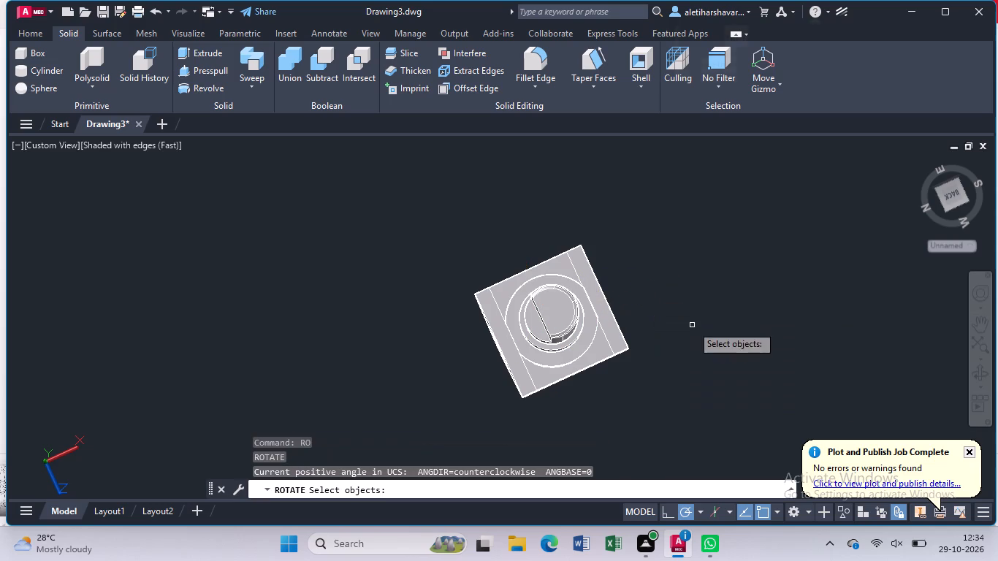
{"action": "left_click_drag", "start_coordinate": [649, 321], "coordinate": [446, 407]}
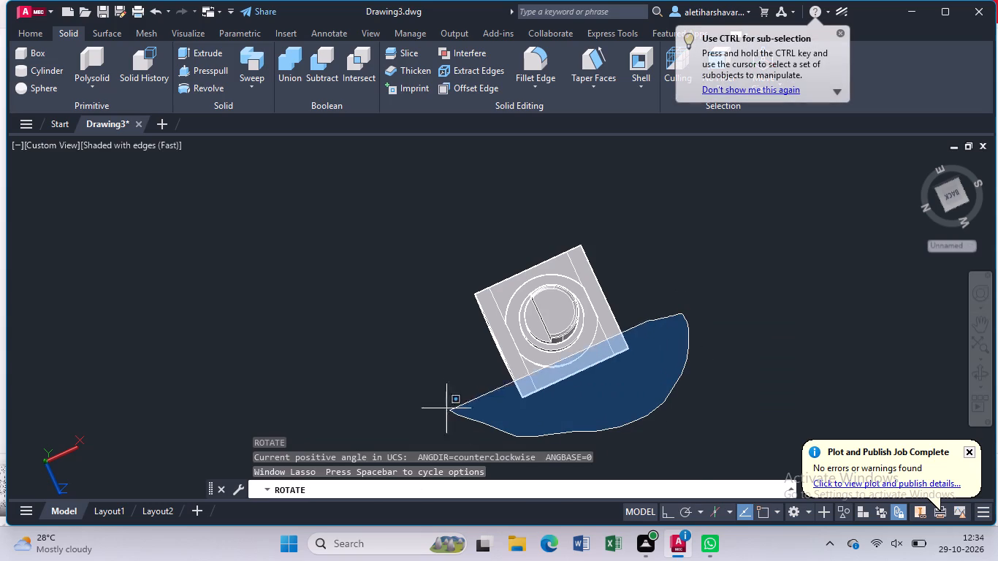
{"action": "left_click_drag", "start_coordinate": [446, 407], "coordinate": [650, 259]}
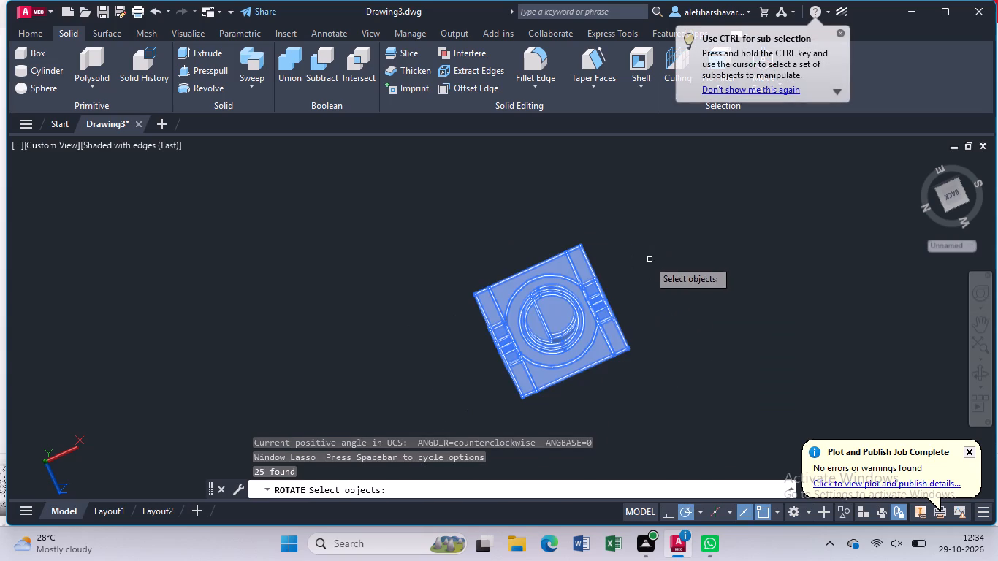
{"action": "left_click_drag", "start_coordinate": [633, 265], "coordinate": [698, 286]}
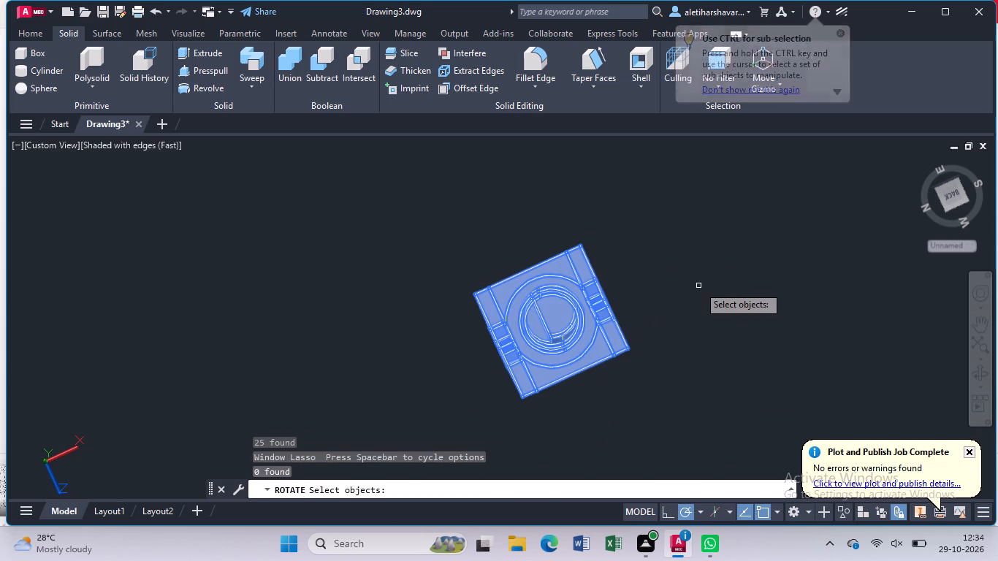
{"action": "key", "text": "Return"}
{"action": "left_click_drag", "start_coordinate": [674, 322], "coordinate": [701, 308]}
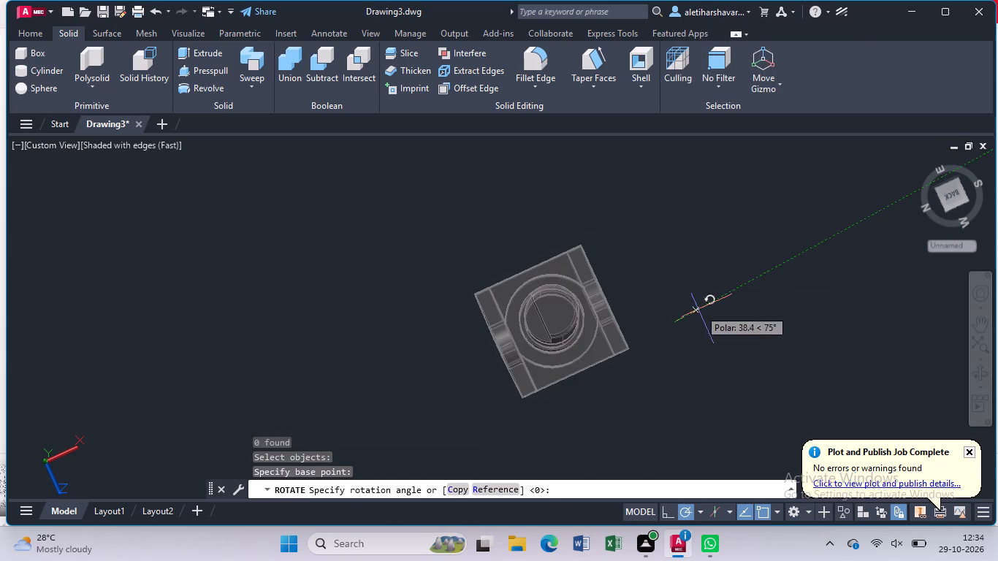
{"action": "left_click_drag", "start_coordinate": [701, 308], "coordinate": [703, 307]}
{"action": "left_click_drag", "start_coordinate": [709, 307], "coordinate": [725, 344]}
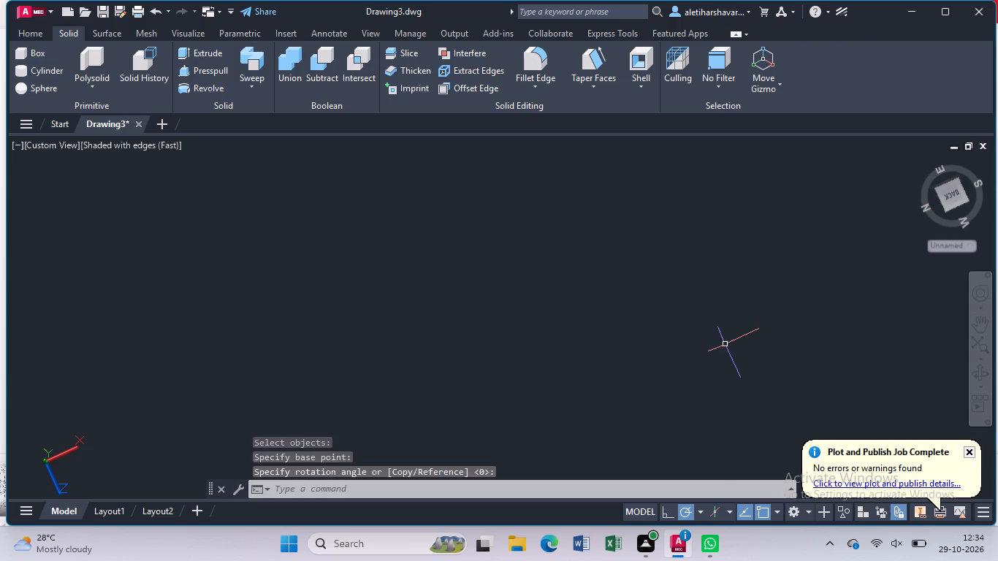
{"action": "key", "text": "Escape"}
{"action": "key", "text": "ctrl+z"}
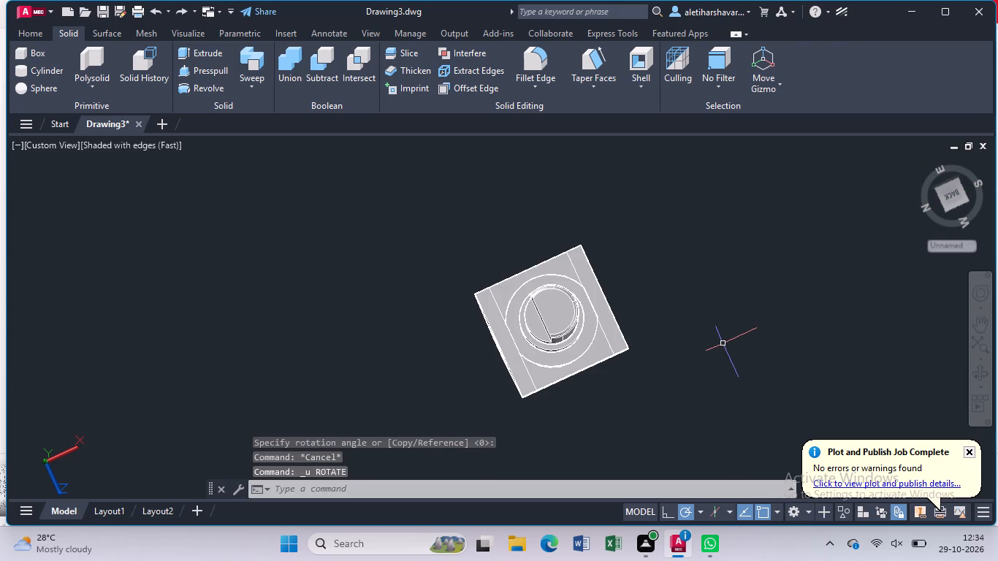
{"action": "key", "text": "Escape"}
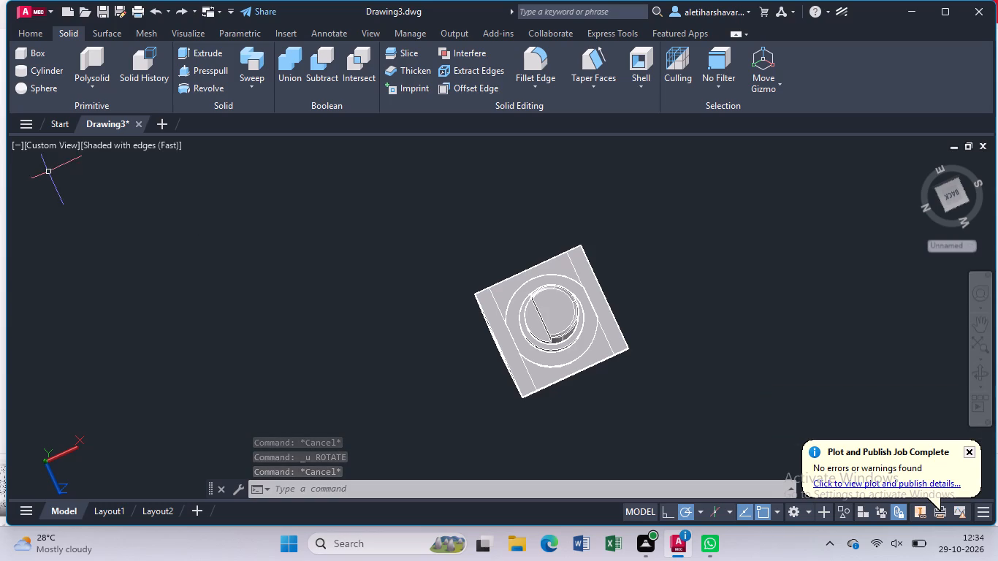
Examine the whole forked part upright in the SW Isometric preset view.
{"action": "left_click", "coordinate": [42, 145]}
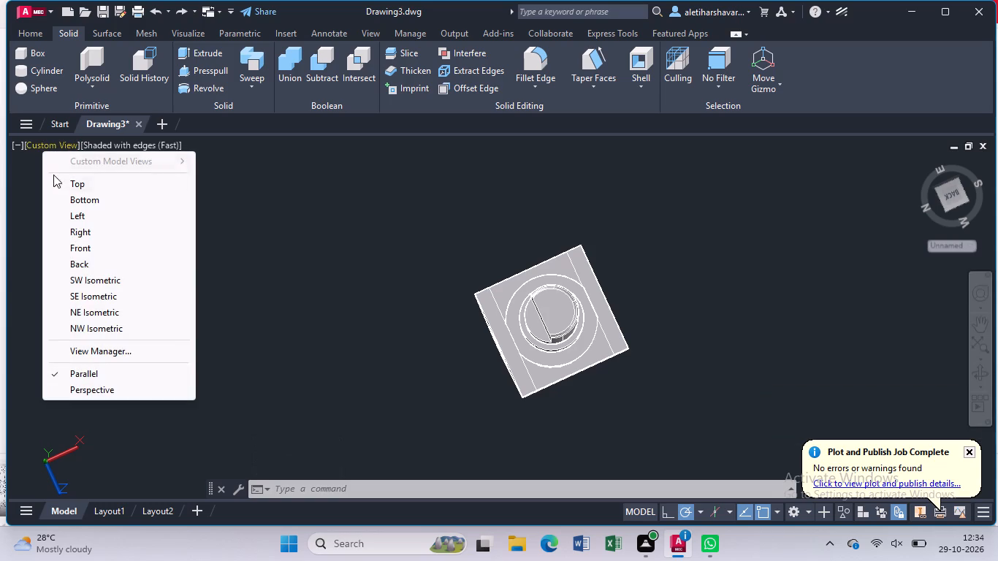
{"action": "left_click", "coordinate": [91, 279]}
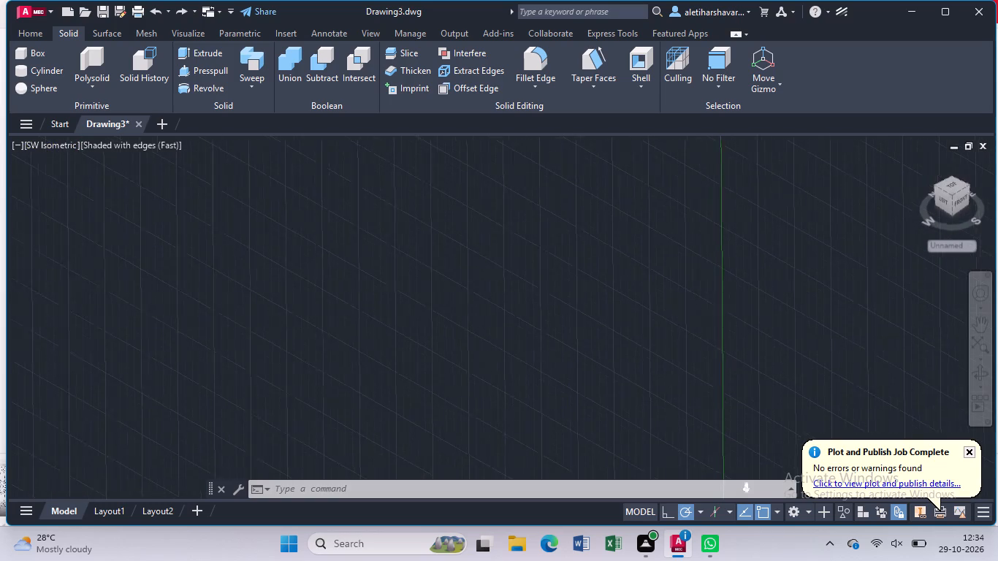
{"action": "scroll", "coordinate": [473, 351], "scroll_direction": "up", "scroll_amount": 1}
{"action": "scroll", "coordinate": [473, 351], "scroll_direction": "down", "scroll_amount": 2}
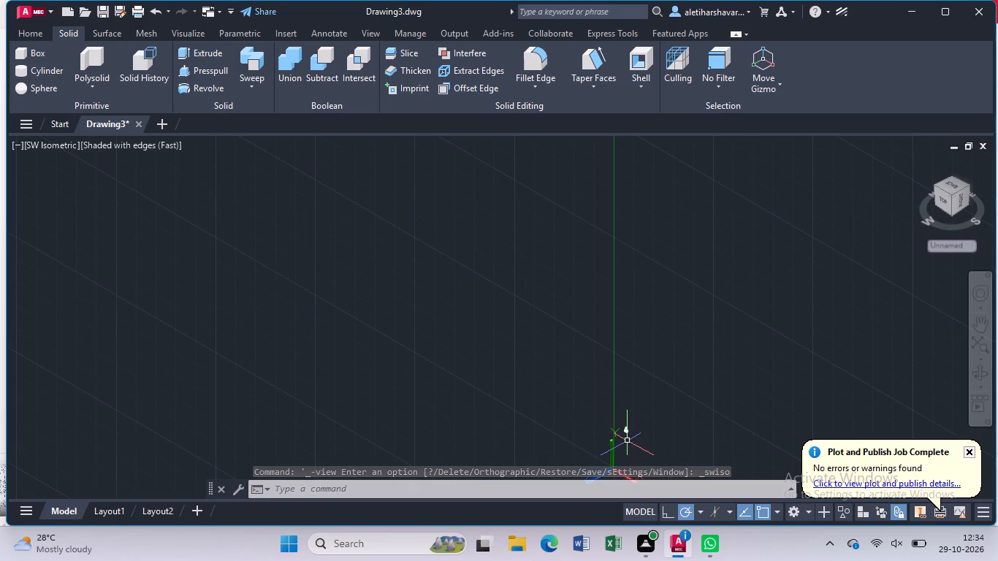
{"action": "middle_click_drag", "start_coordinate": [627, 440], "coordinate": [369, 284]}
{"action": "scroll", "coordinate": [340, 264], "scroll_direction": "up", "scroll_amount": 4}
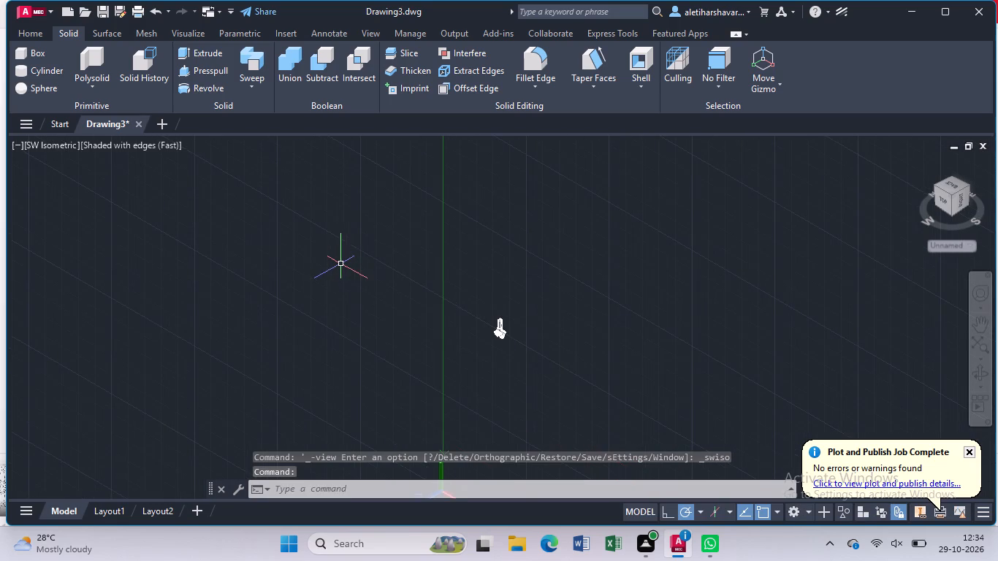
{"action": "scroll", "coordinate": [580, 388], "scroll_direction": "up", "scroll_amount": 3}
{"action": "scroll", "coordinate": [336, 252], "scroll_direction": "up", "scroll_amount": 3}
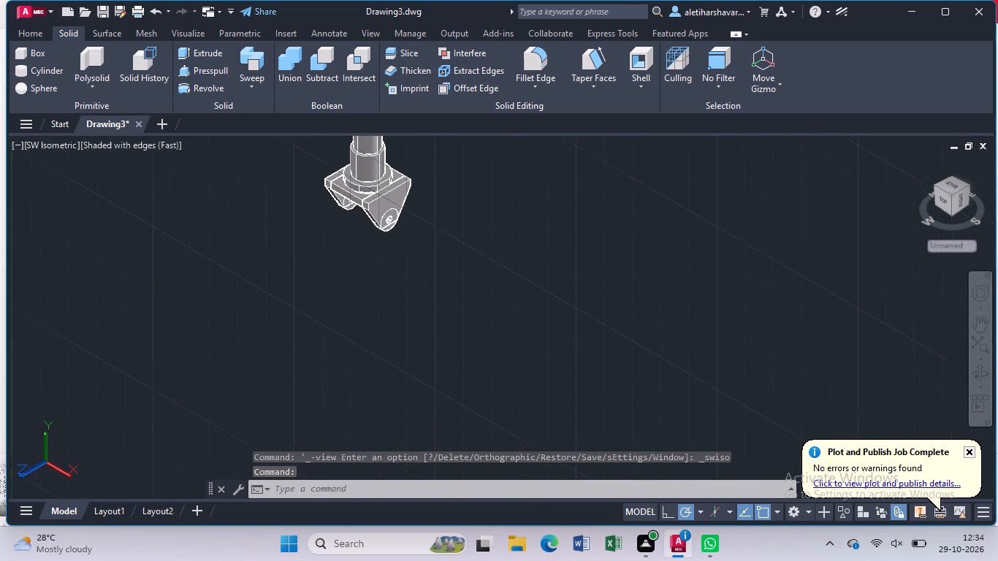
{"action": "middle_click_drag", "start_coordinate": [338, 256], "coordinate": [392, 416]}
{"action": "scroll", "coordinate": [361, 329], "scroll_direction": "up", "scroll_amount": 1}
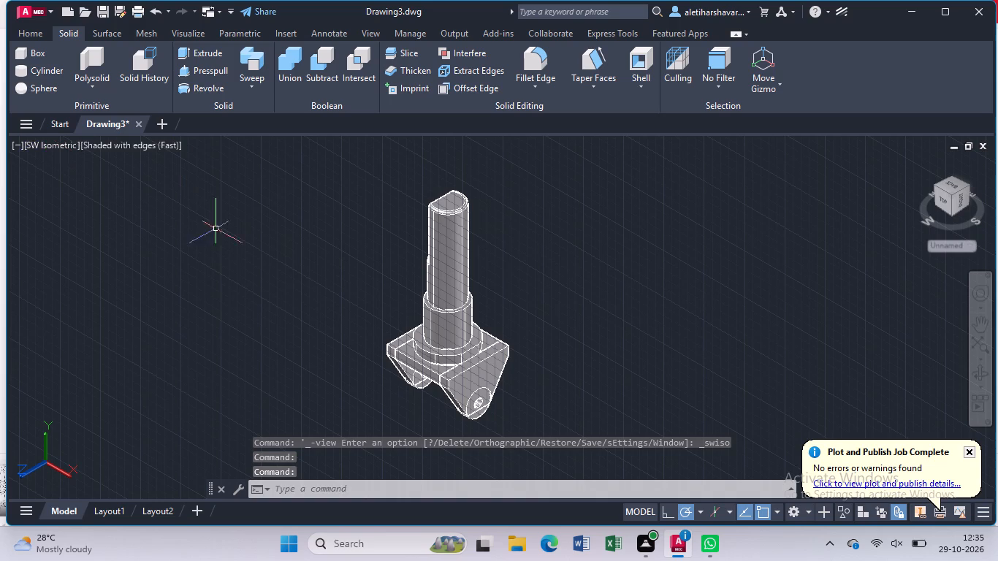
Orbit around the forked part to examine the shaft's flat, the stepped collar, the base plate and the outer leg face with its hole.
{"action": "left_click", "coordinate": [989, 369]}
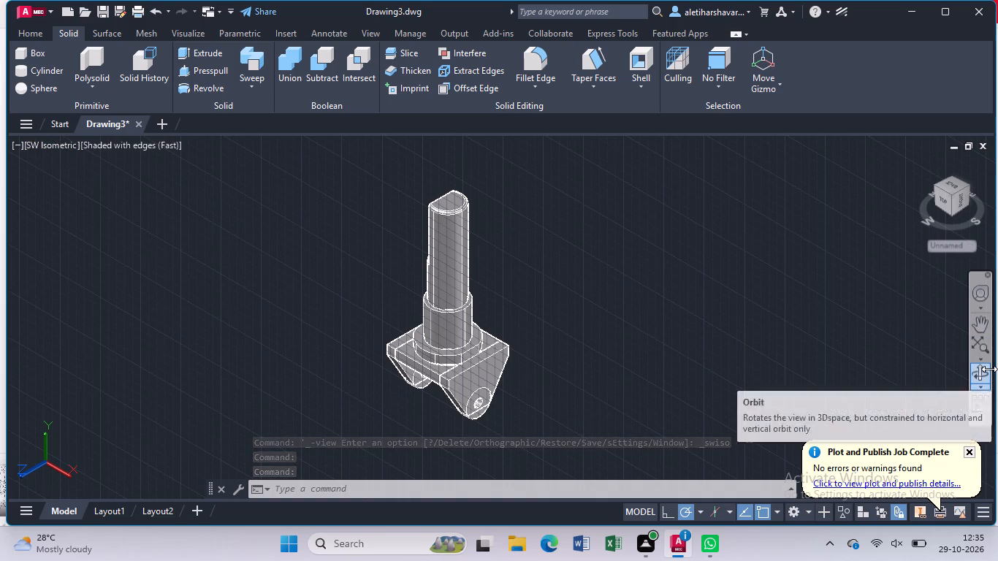
{"action": "left_click_drag", "start_coordinate": [647, 267], "coordinate": [673, 275]}
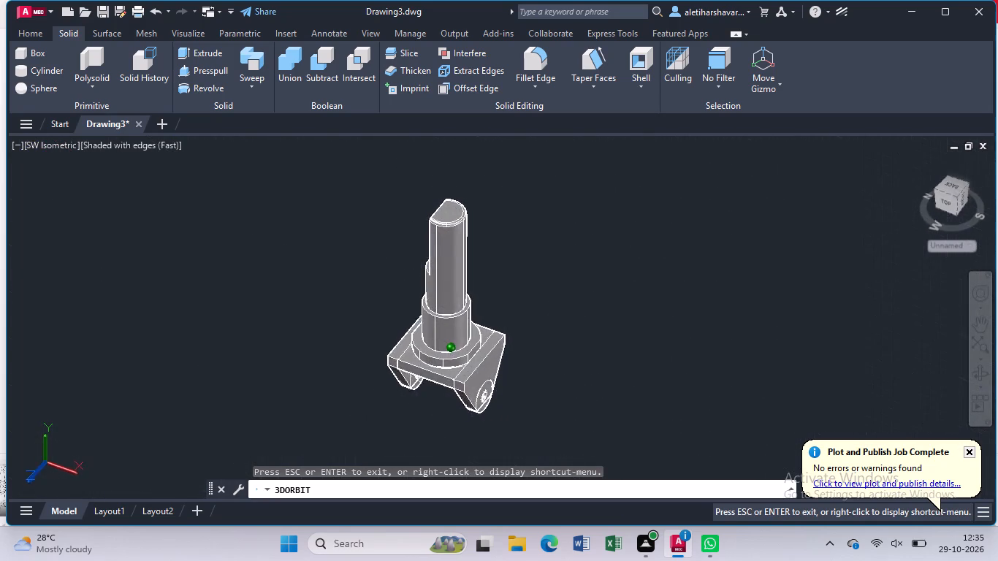
{"action": "left_click_drag", "start_coordinate": [673, 275], "coordinate": [725, 274]}
{"action": "left_click_drag", "start_coordinate": [546, 275], "coordinate": [589, 291]}
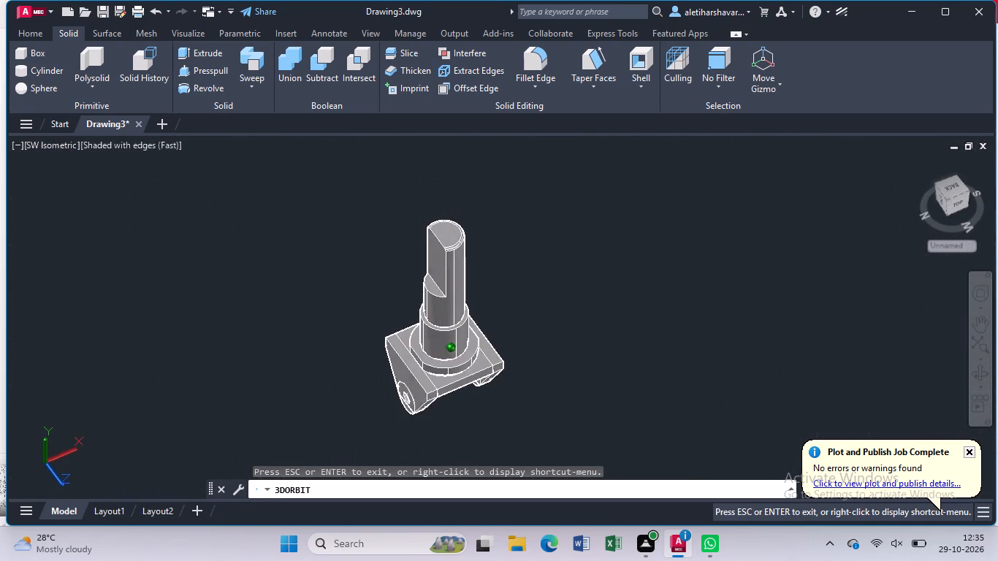
{"action": "left_click_drag", "start_coordinate": [589, 291], "coordinate": [601, 292]}
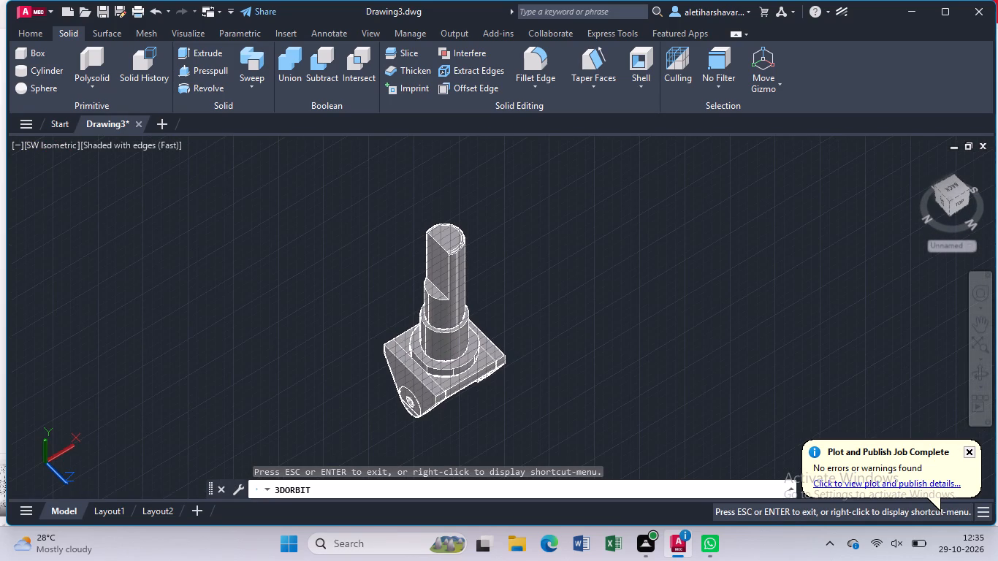
{"action": "middle_click_drag", "start_coordinate": [481, 249], "coordinate": [486, 256]}
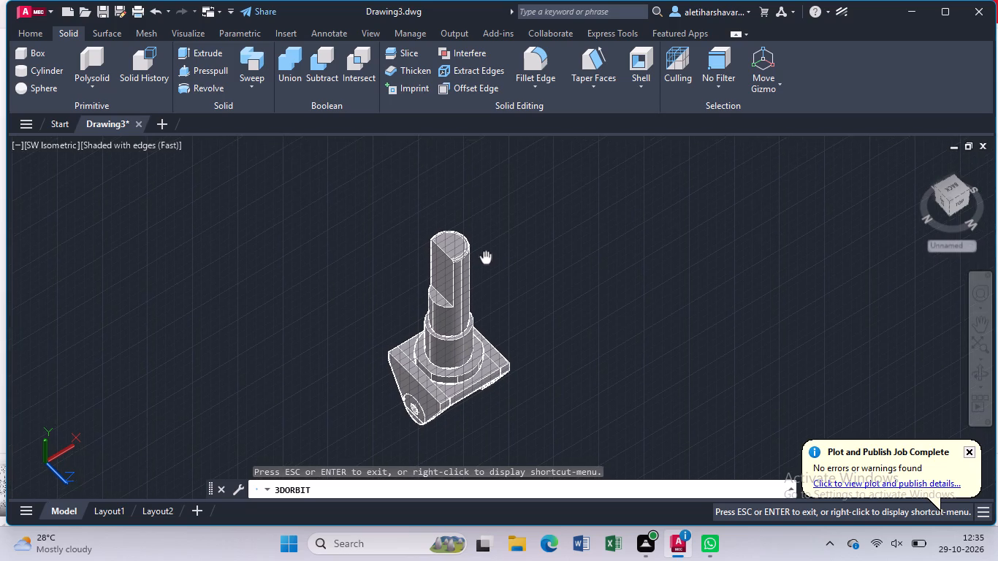
{"action": "middle_click_drag", "start_coordinate": [486, 256], "coordinate": [477, 211]}
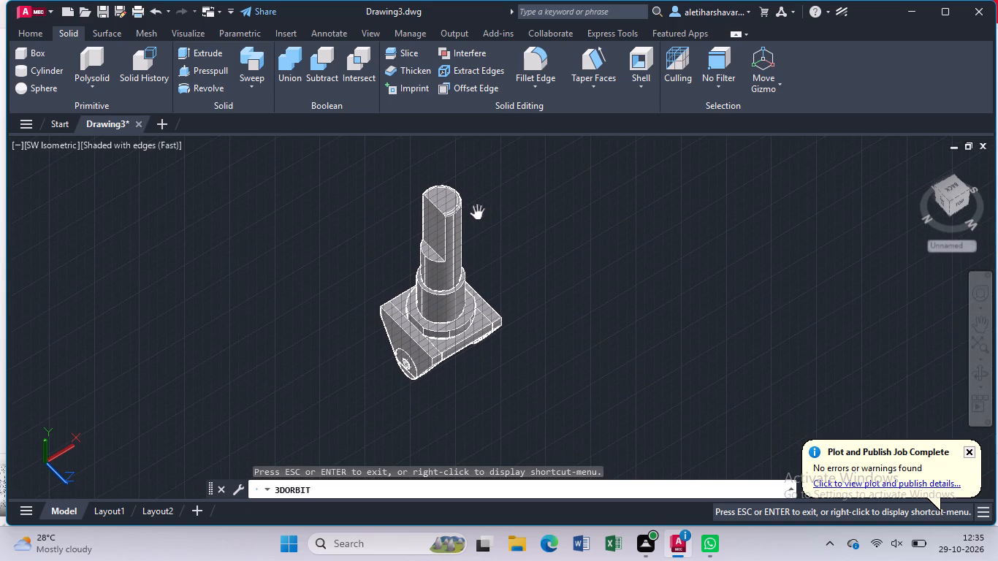
{"action": "left_click_drag", "start_coordinate": [476, 209], "coordinate": [494, 248]}
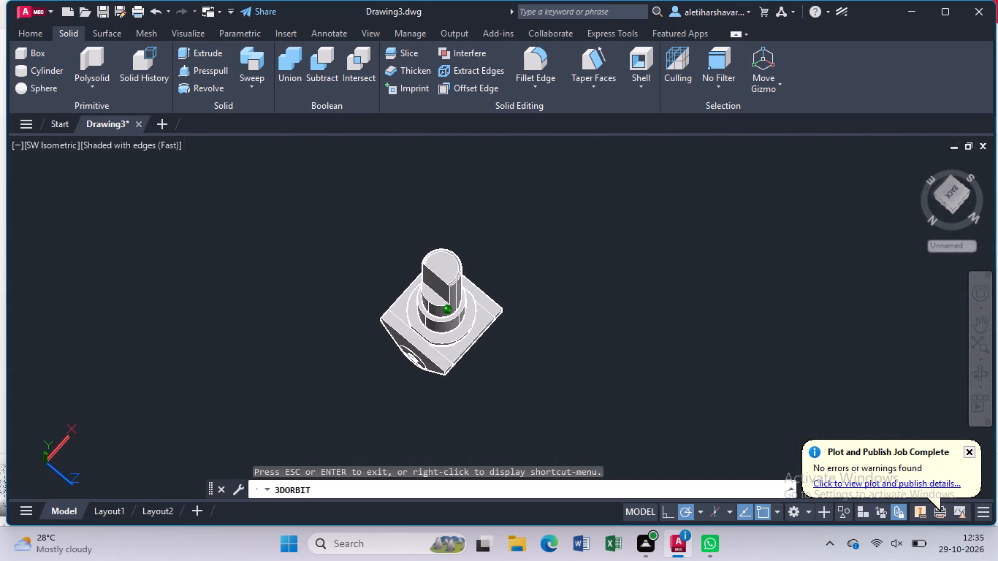
{"action": "left_click_drag", "start_coordinate": [494, 248], "coordinate": [499, 254]}
{"action": "left_click_drag", "start_coordinate": [491, 256], "coordinate": [506, 247]}
{"action": "middle_click_drag", "start_coordinate": [506, 245], "coordinate": [522, 265]}
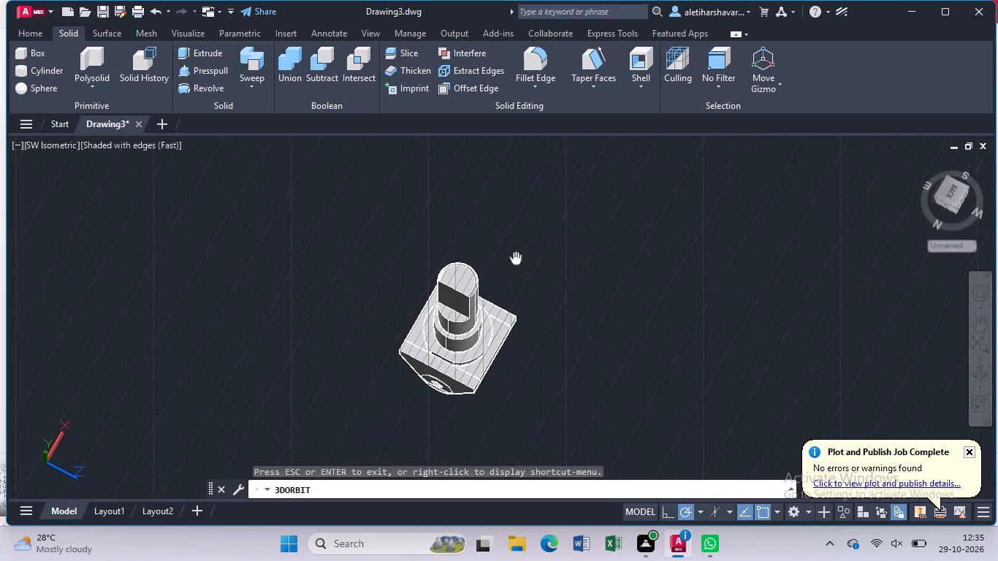
{"action": "middle_click_drag", "start_coordinate": [522, 265], "coordinate": [522, 266]}
{"action": "scroll", "coordinate": [516, 288], "scroll_direction": "up", "scroll_amount": 2}
{"action": "left_click_drag", "start_coordinate": [516, 289], "coordinate": [529, 297]}
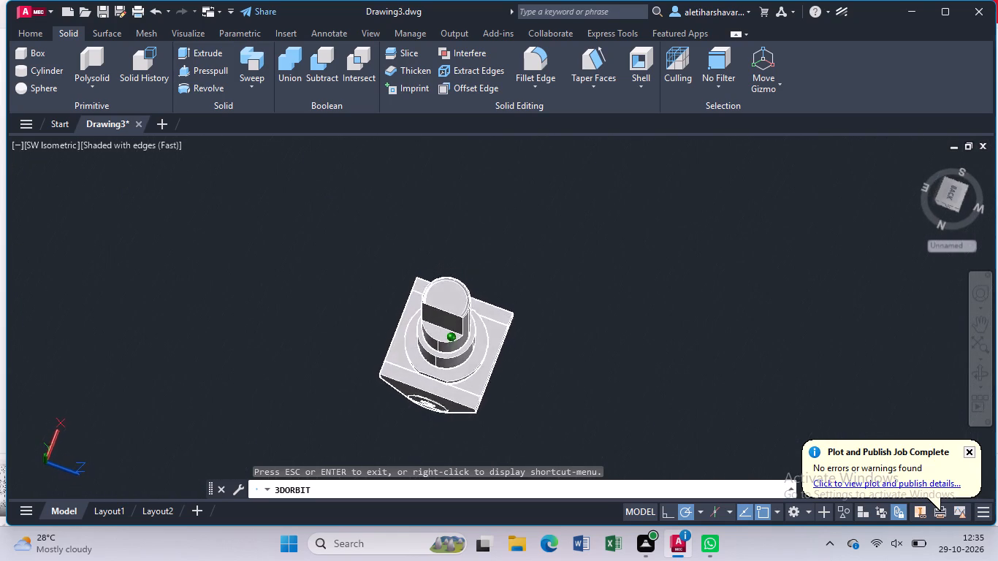
{"action": "left_click_drag", "start_coordinate": [529, 297], "coordinate": [587, 243]}
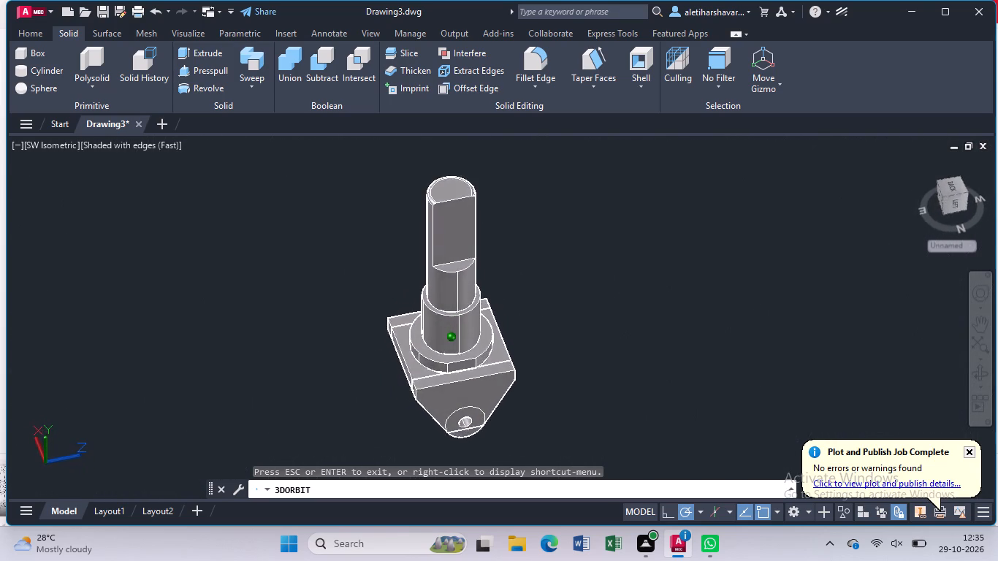
{"action": "left_click_drag", "start_coordinate": [587, 243], "coordinate": [530, 225]}
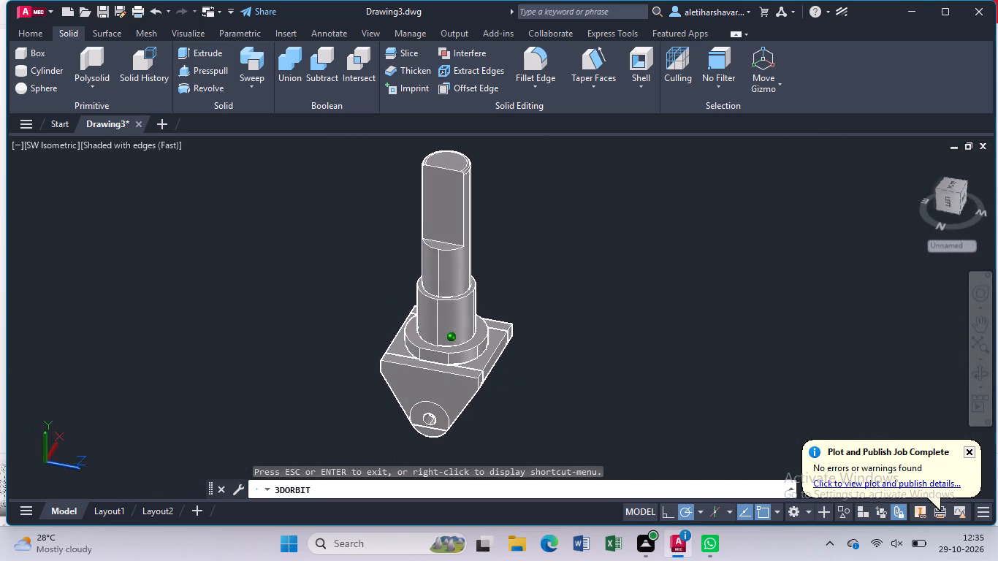
{"action": "left_click_drag", "start_coordinate": [530, 225], "coordinate": [502, 261]}
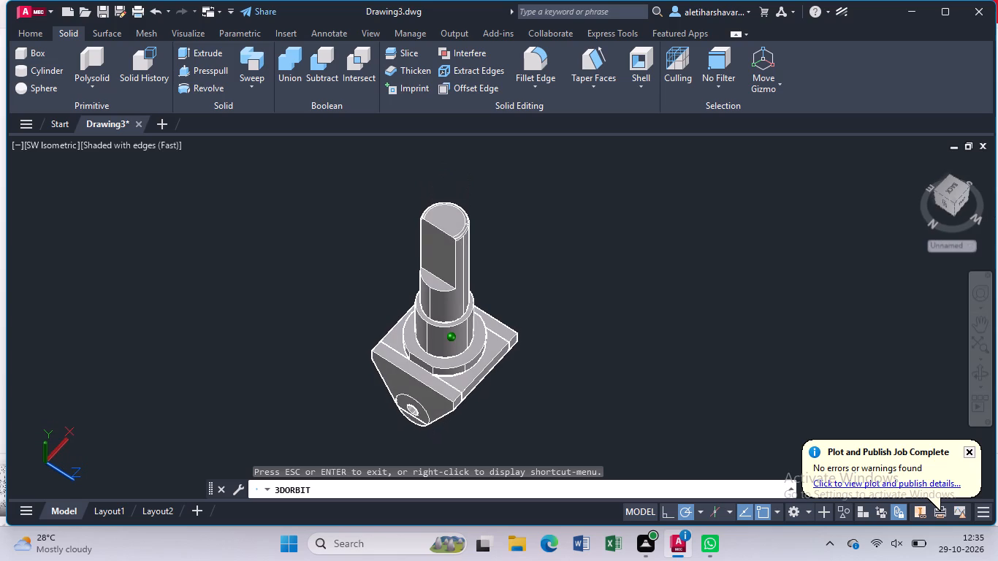
{"action": "left_click_drag", "start_coordinate": [502, 261], "coordinate": [501, 267]}
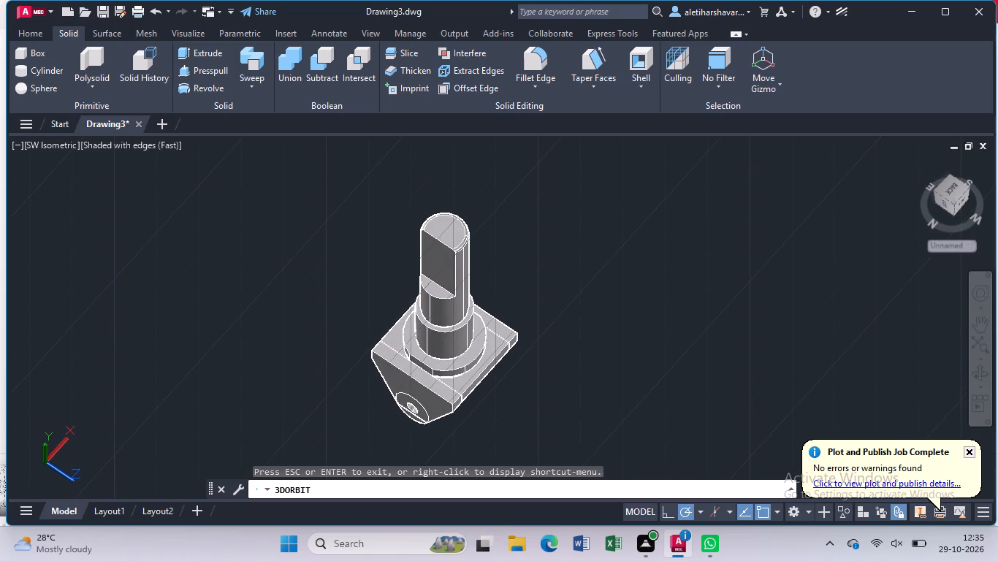
{"action": "key", "text": "Escape"}
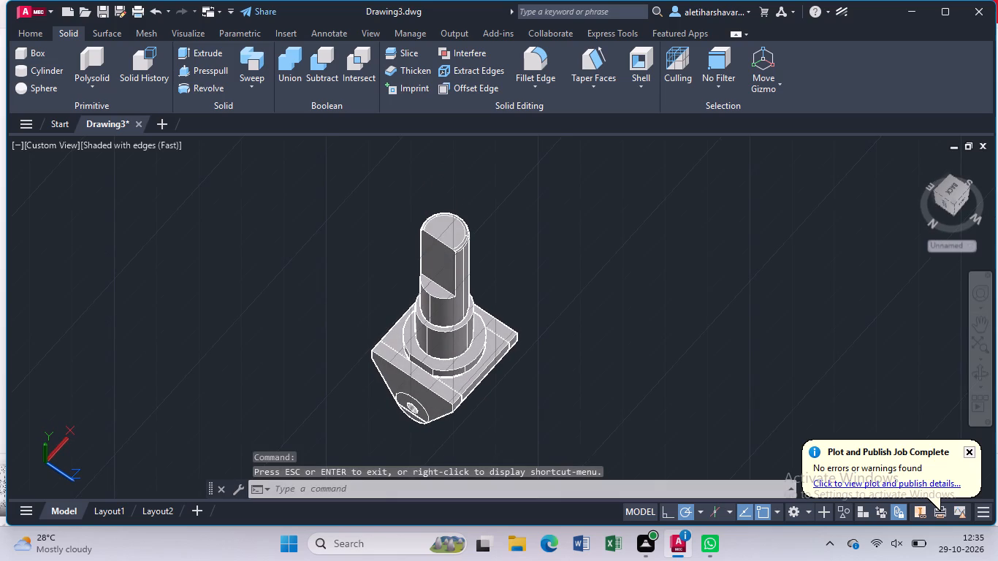
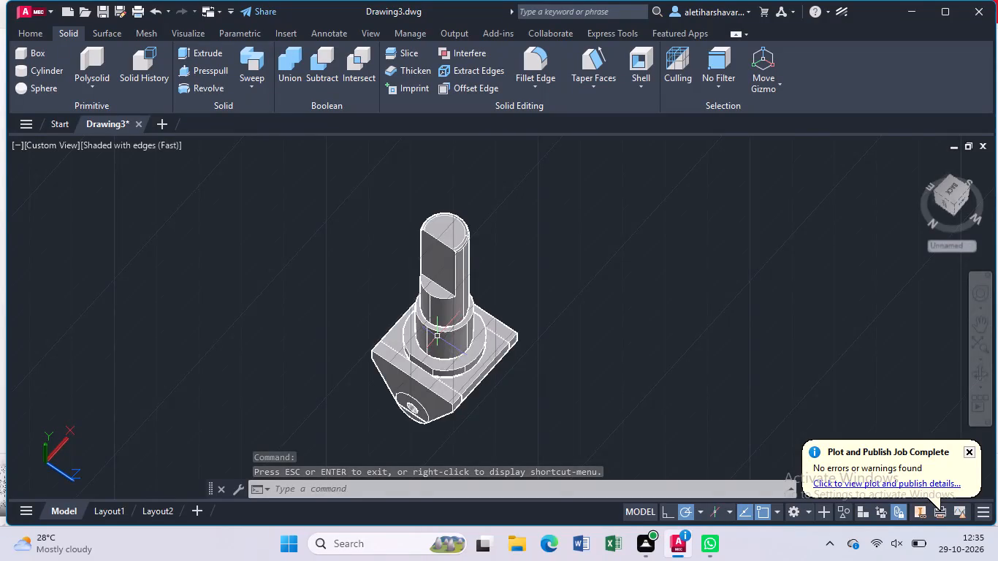
Examine the forked part from above in the Top preset view, centred on the base plate and shaft end.
{"action": "scroll", "coordinate": [437, 336], "scroll_direction": "down", "scroll_amount": 2}
{"action": "scroll", "coordinate": [437, 336], "scroll_direction": "up", "scroll_amount": 3}
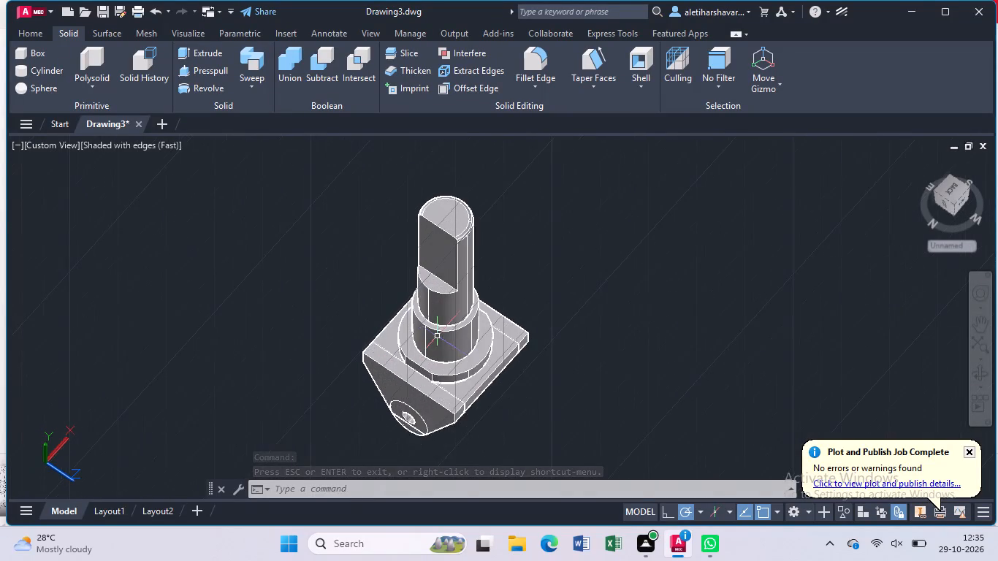
{"action": "scroll", "coordinate": [437, 336], "scroll_direction": "up", "scroll_amount": 1}
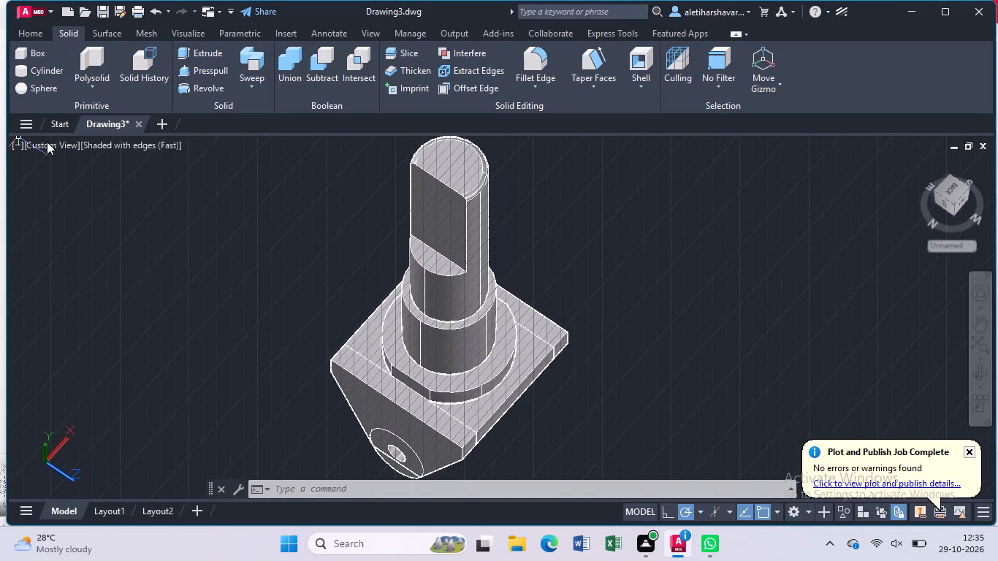
{"action": "left_click", "coordinate": [46, 142]}
{"action": "left_click", "coordinate": [83, 186]}
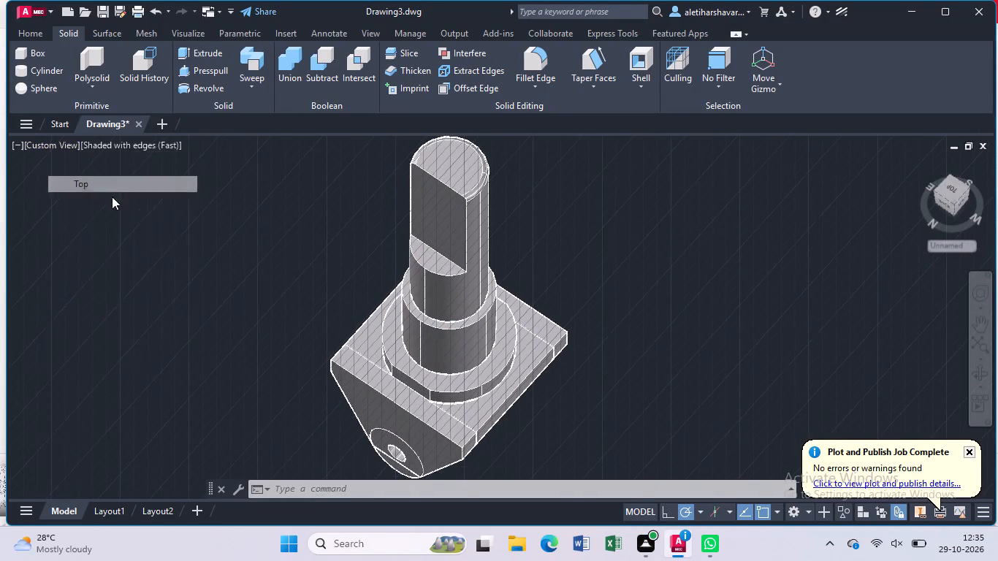
{"action": "middle_click_drag", "start_coordinate": [493, 378], "coordinate": [492, 378]}
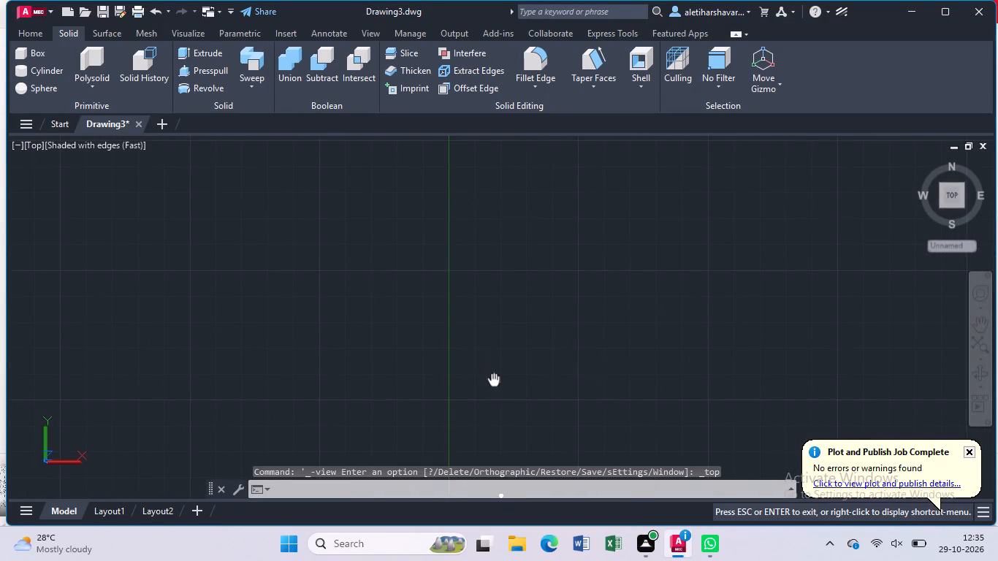
{"action": "middle_click_drag", "start_coordinate": [492, 378], "coordinate": [422, 263]}
{"action": "scroll", "coordinate": [434, 419], "scroll_direction": "up", "scroll_amount": 4}
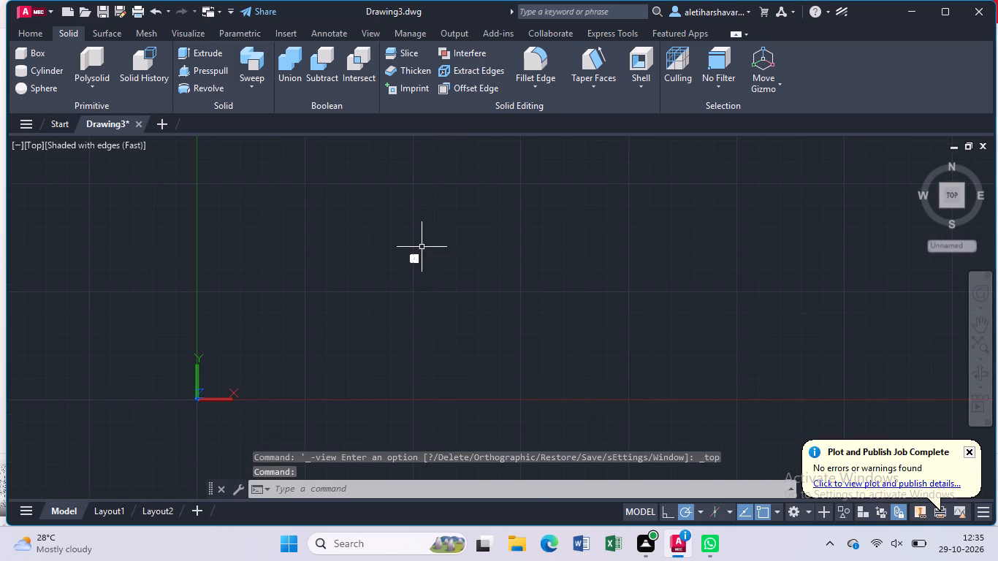
{"action": "scroll", "coordinate": [422, 223], "scroll_direction": "up", "scroll_amount": 3}
{"action": "scroll", "coordinate": [445, 351], "scroll_direction": "up", "scroll_amount": 5}
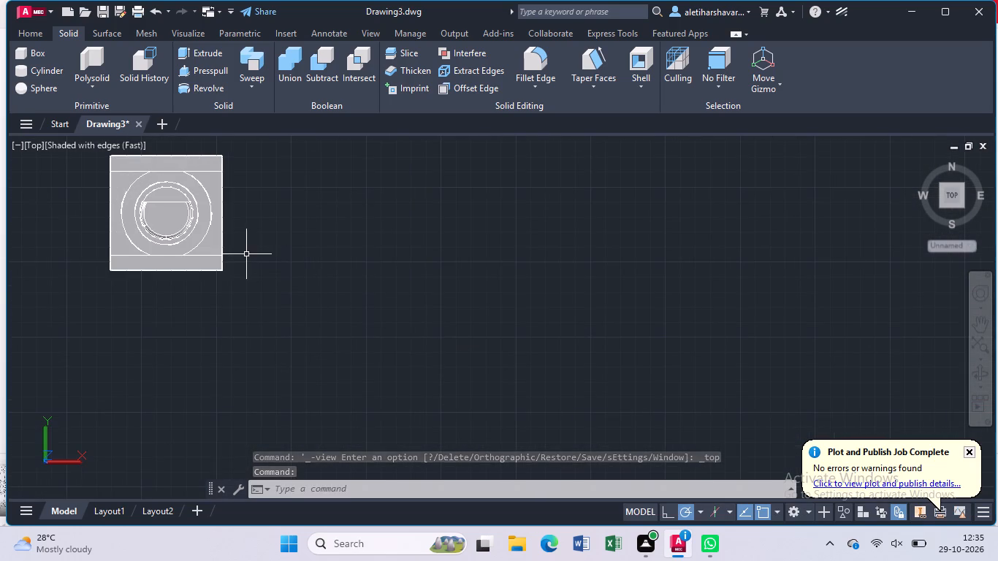
{"action": "middle_click_drag", "start_coordinate": [246, 254], "coordinate": [416, 326]}
{"action": "scroll", "coordinate": [376, 290], "scroll_direction": "up", "scroll_amount": 3}
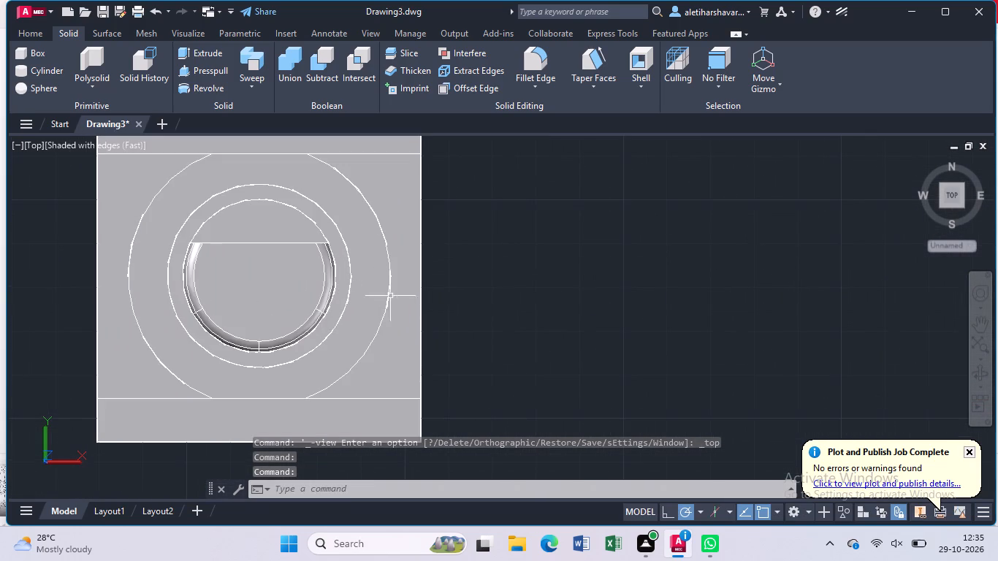
{"action": "scroll", "coordinate": [397, 294], "scroll_direction": "down", "scroll_amount": 2}
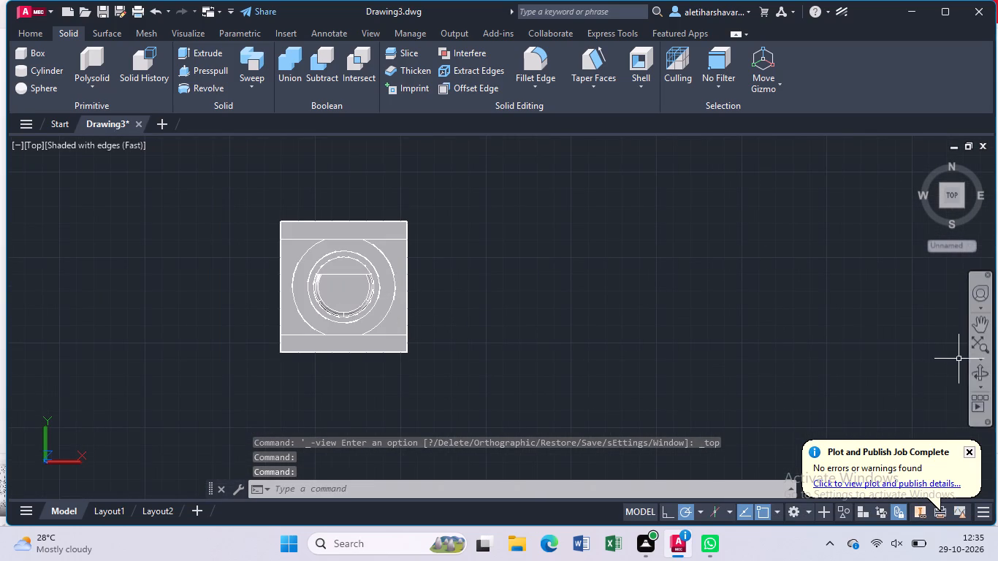
Orbit from the top view to examine the shaft's flat, the stepped collar, the base plate and the outer leg face with its hole.
{"action": "left_click", "coordinate": [984, 373]}
{"action": "left_click_drag", "start_coordinate": [531, 348], "coordinate": [570, 347]}
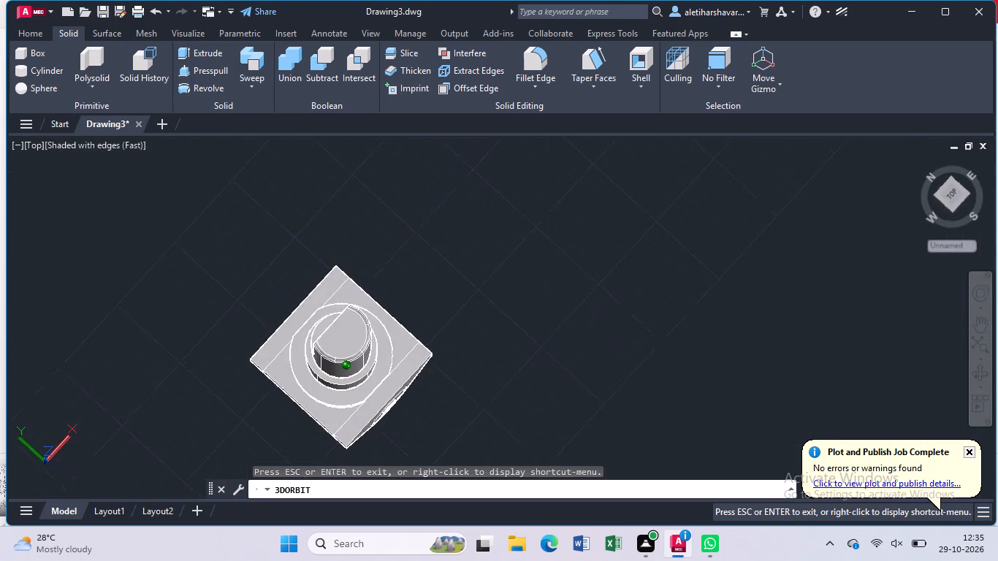
{"action": "left_click_drag", "start_coordinate": [570, 347], "coordinate": [644, 369]}
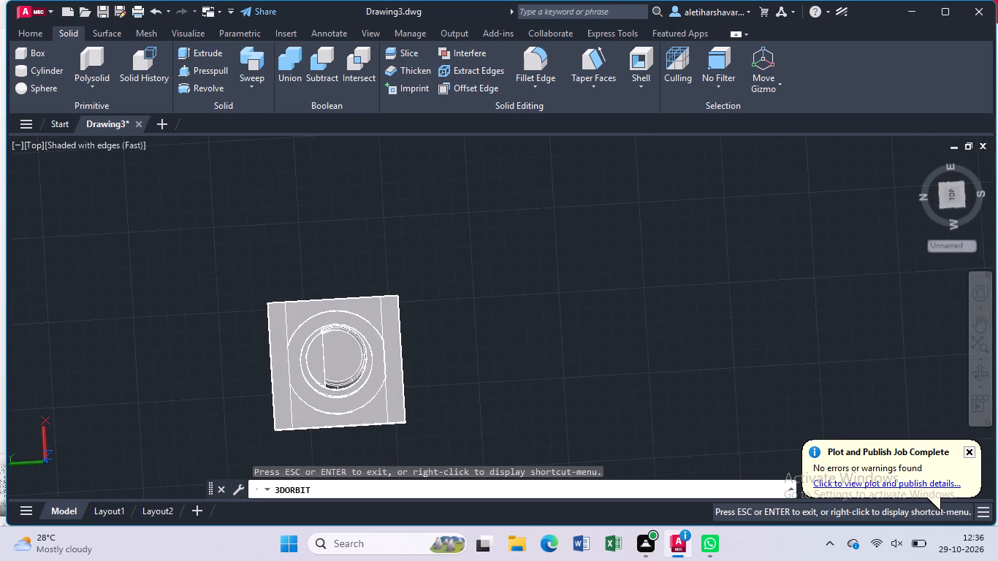
{"action": "left_click_drag", "start_coordinate": [386, 372], "coordinate": [481, 323]}
{"action": "left_click_drag", "start_coordinate": [403, 297], "coordinate": [453, 307]}
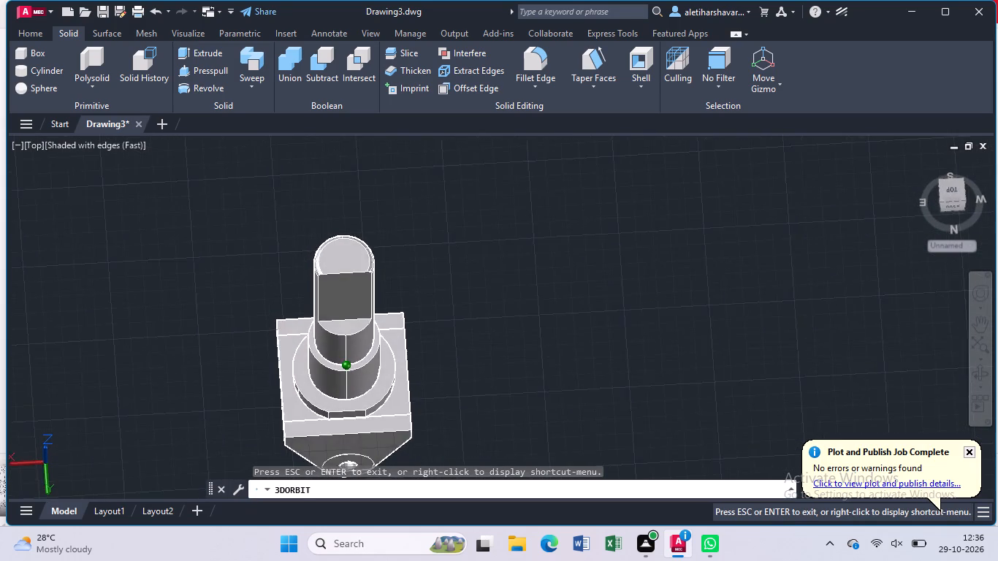
{"action": "left_click_drag", "start_coordinate": [453, 307], "coordinate": [496, 308]}
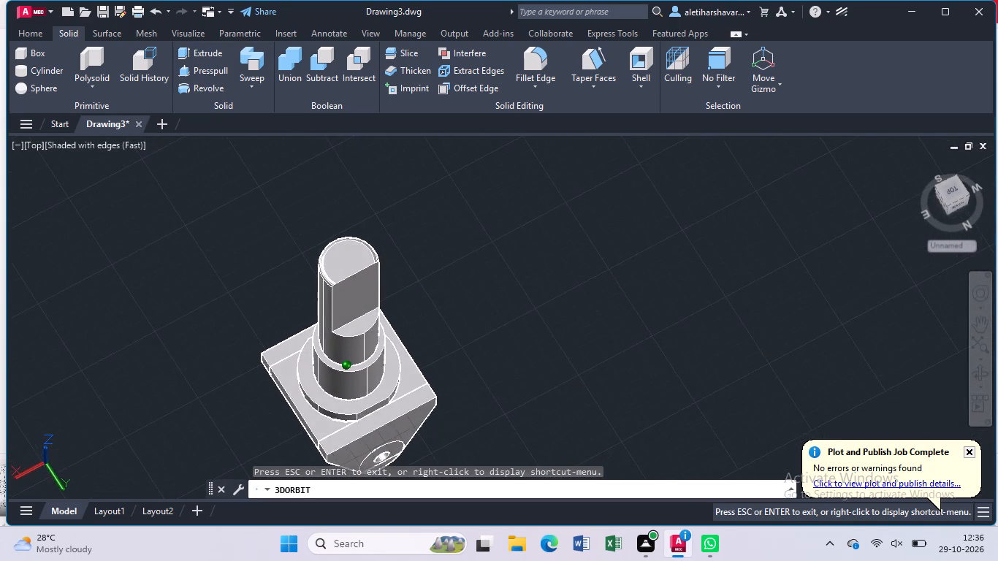
{"action": "left_click_drag", "start_coordinate": [496, 308], "coordinate": [504, 295]}
{"action": "middle_click_drag", "start_coordinate": [512, 348], "coordinate": [503, 309]}
{"action": "left_click_drag", "start_coordinate": [297, 224], "coordinate": [259, 236]}
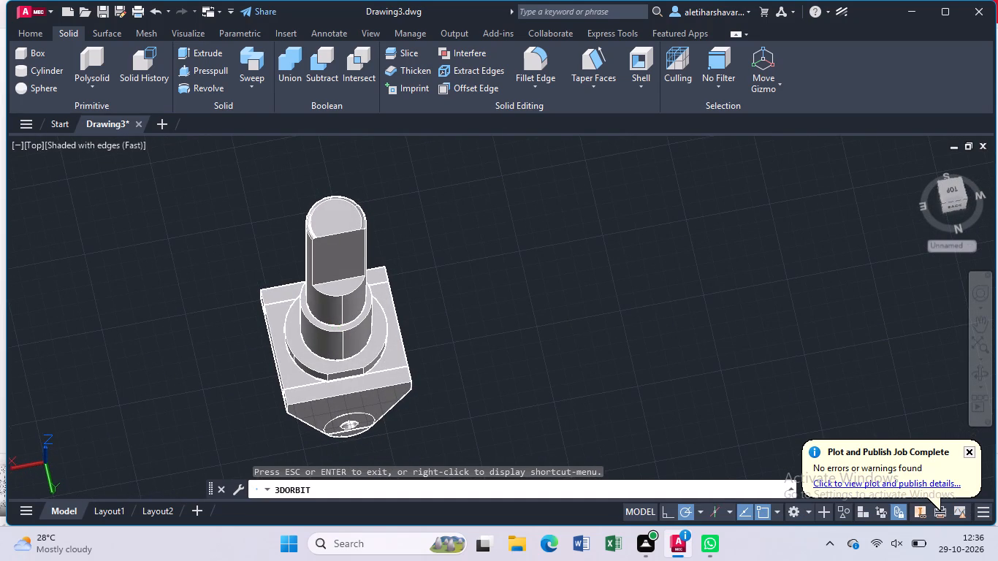
{"action": "key", "text": "Escape"}
Examine the forked part's side profile in the Left preset view.
{"action": "left_click", "coordinate": [34, 144]}
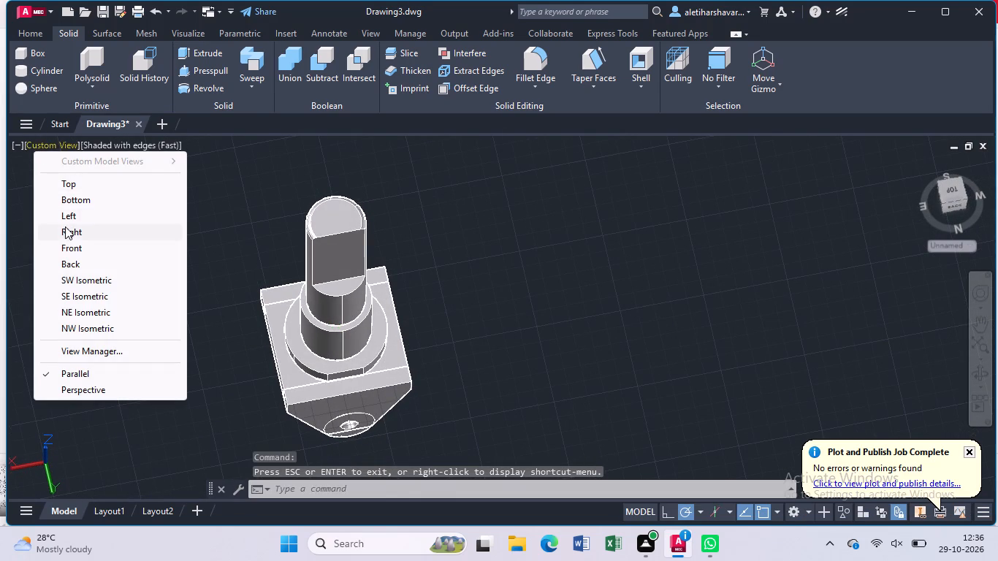
{"action": "left_click", "coordinate": [64, 218]}
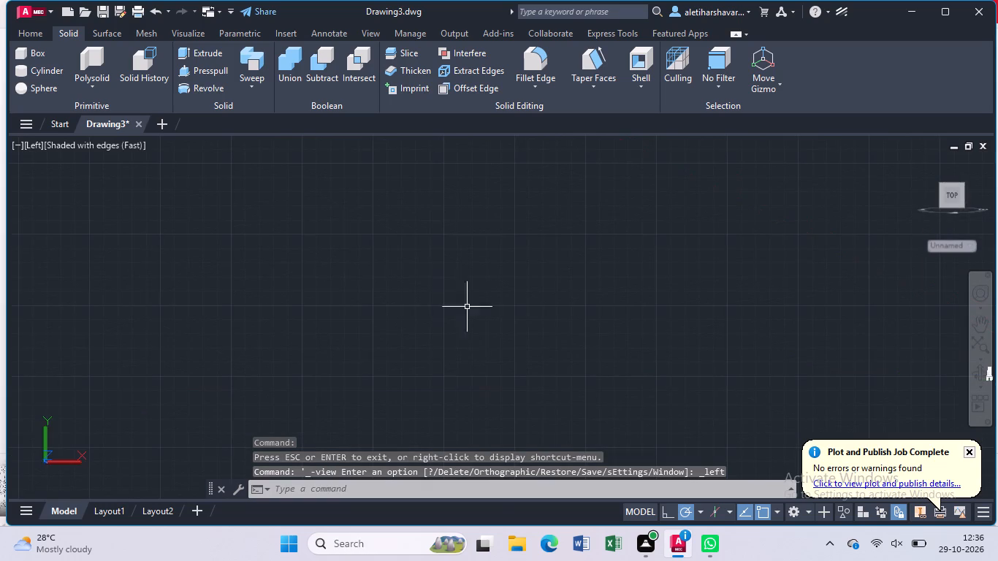
{"action": "middle_click_drag", "start_coordinate": [568, 341], "coordinate": [319, 346]}
{"action": "scroll", "coordinate": [840, 383], "scroll_direction": "up", "scroll_amount": 3}
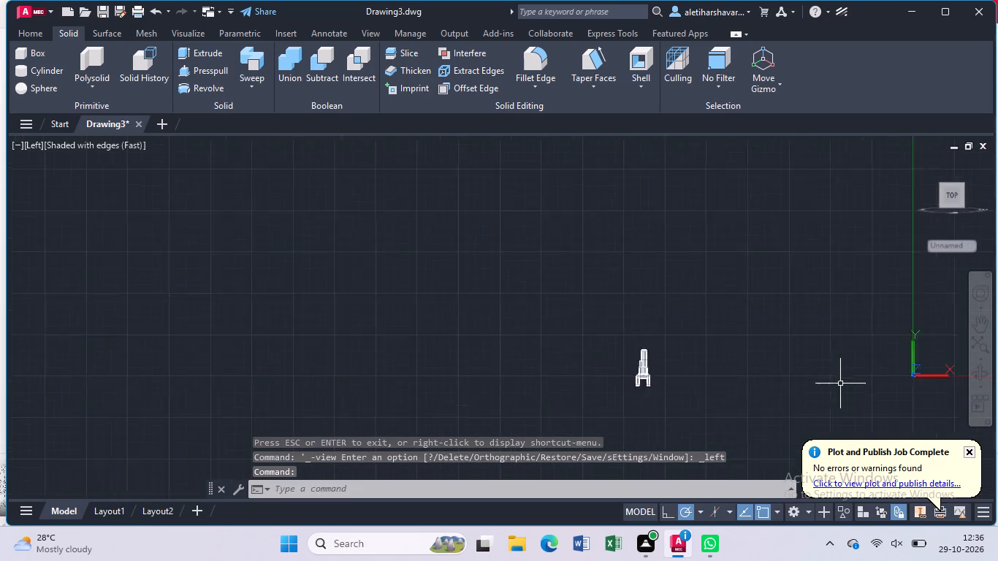
{"action": "scroll", "coordinate": [840, 383], "scroll_direction": "up", "scroll_amount": 1}
{"action": "scroll", "coordinate": [625, 418], "scroll_direction": "up", "scroll_amount": 3}
{"action": "middle_click_drag", "start_coordinate": [503, 319], "coordinate": [478, 344]}
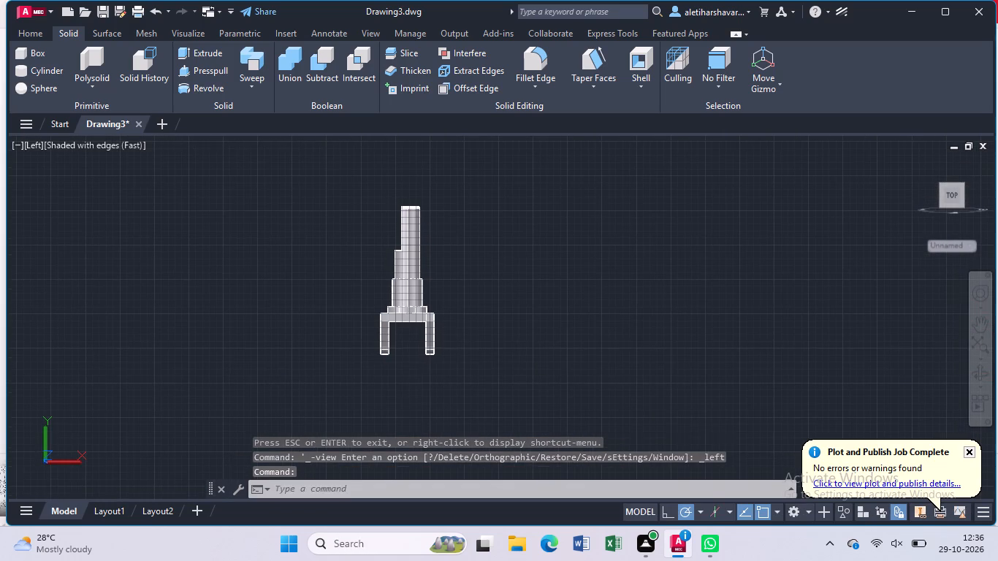
Orbit from the left view to examine the upright shaft, the stepped collar and both tapered legs with their holes.
{"action": "left_click", "coordinate": [976, 369]}
{"action": "left_click_drag", "start_coordinate": [494, 267], "coordinate": [560, 294]}
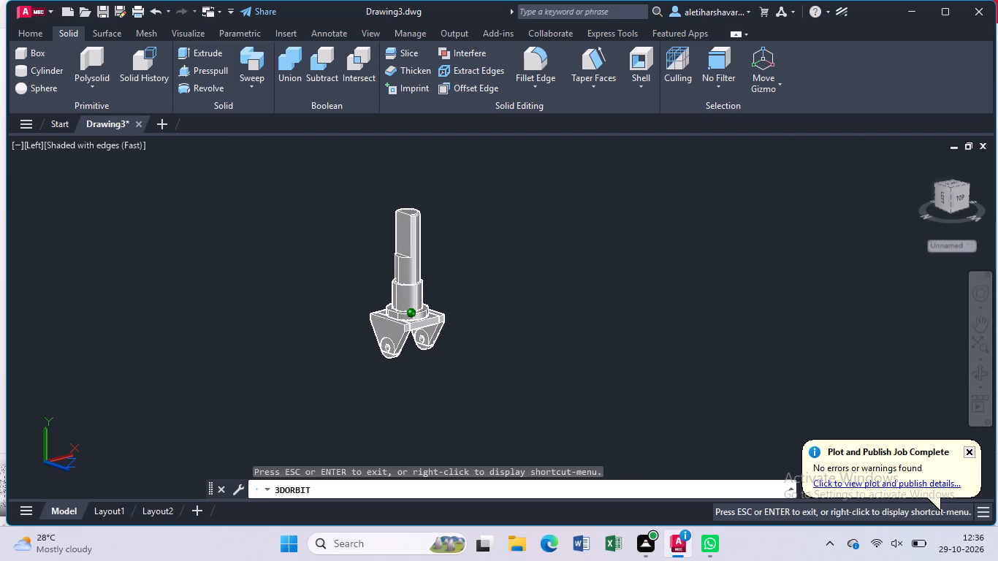
{"action": "left_click_drag", "start_coordinate": [560, 294], "coordinate": [560, 289]}
{"action": "left_click", "coordinate": [426, 229]}
{"action": "scroll", "coordinate": [417, 219], "scroll_direction": "up", "scroll_amount": 2}
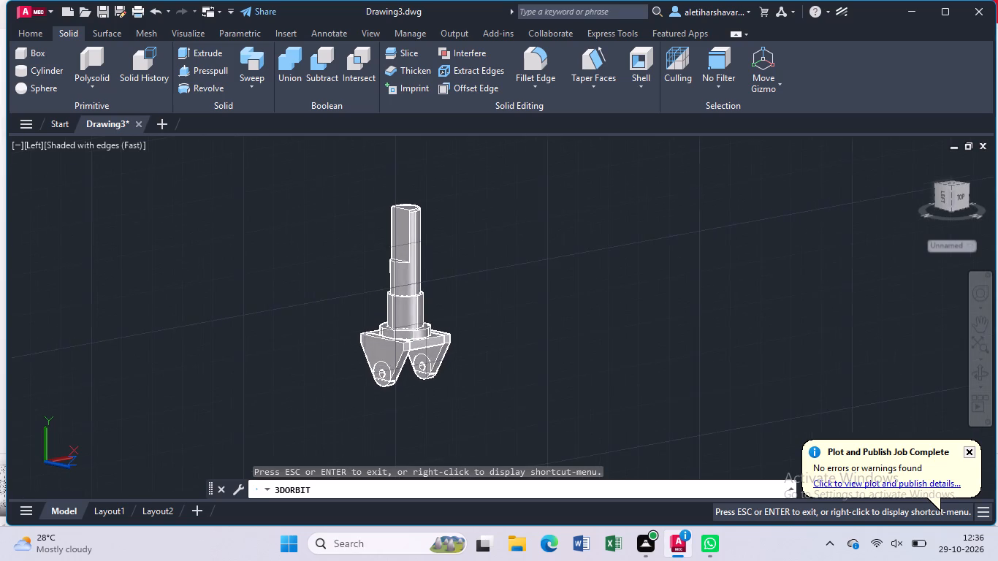
{"action": "scroll", "coordinate": [417, 219], "scroll_direction": "up", "scroll_amount": 2}
{"action": "left_click_drag", "start_coordinate": [427, 220], "coordinate": [456, 232]}
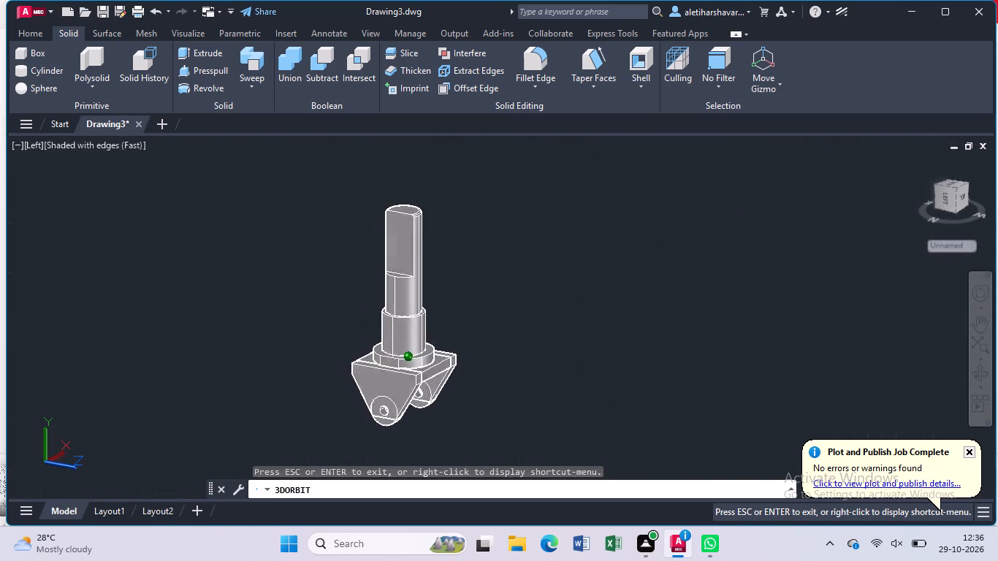
{"action": "left_click_drag", "start_coordinate": [456, 232], "coordinate": [445, 243]}
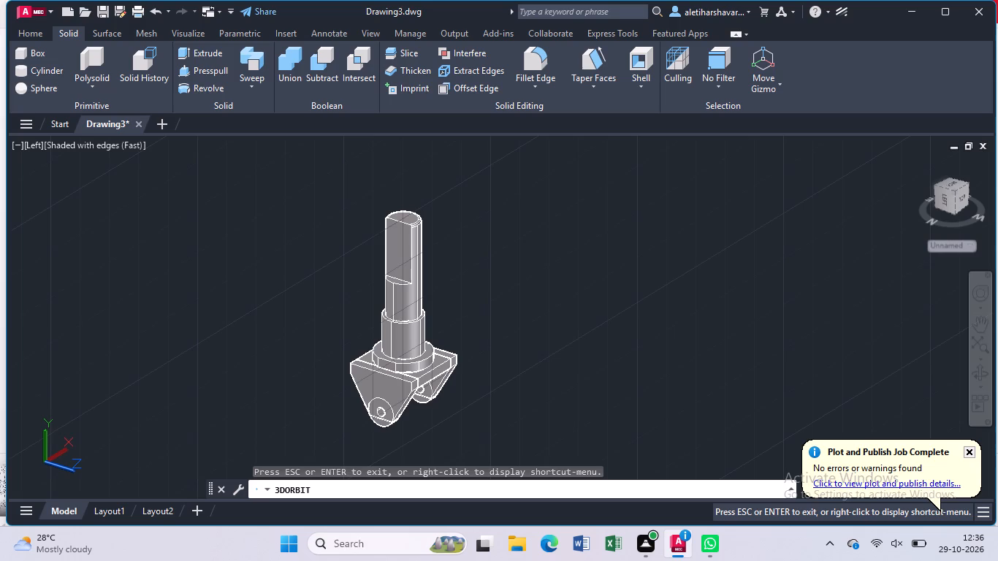
{"action": "key", "text": "Escape"}
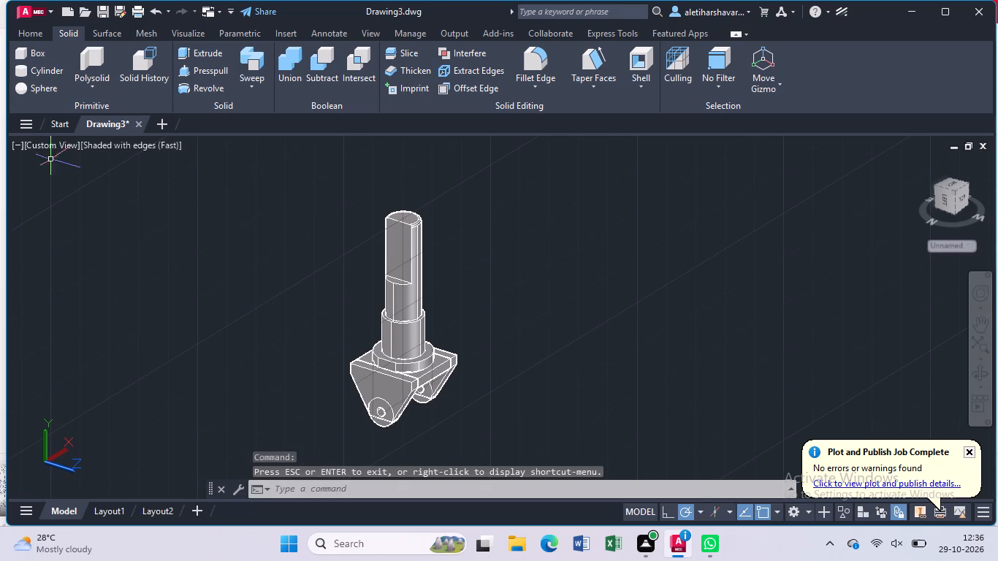
Change the model's visual style to Shades of Gray.
{"action": "left_click", "coordinate": [122, 145]}
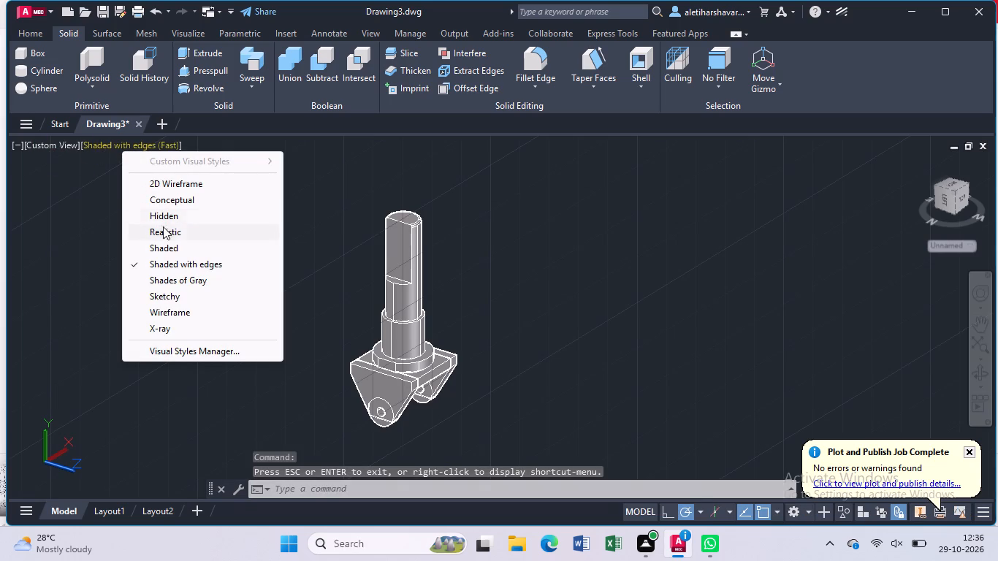
{"action": "left_click", "coordinate": [182, 278]}
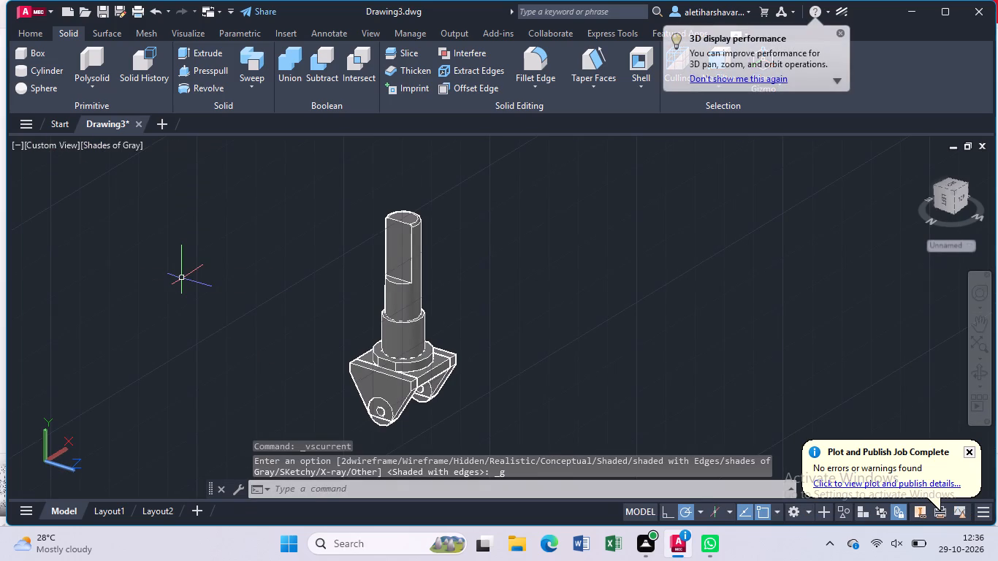
Orbit around the gray-shaded forked part to examine the shaft's flat and the near leg face.
{"action": "left_click", "coordinate": [975, 375]}
{"action": "left_click_drag", "start_coordinate": [664, 286], "coordinate": [678, 307]}
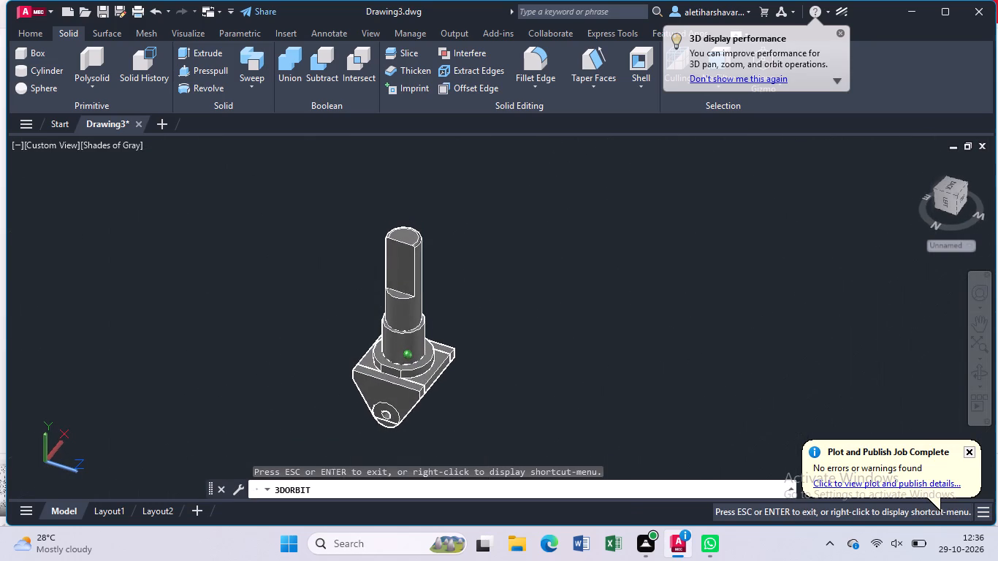
{"action": "left_click_drag", "start_coordinate": [678, 307], "coordinate": [671, 297]}
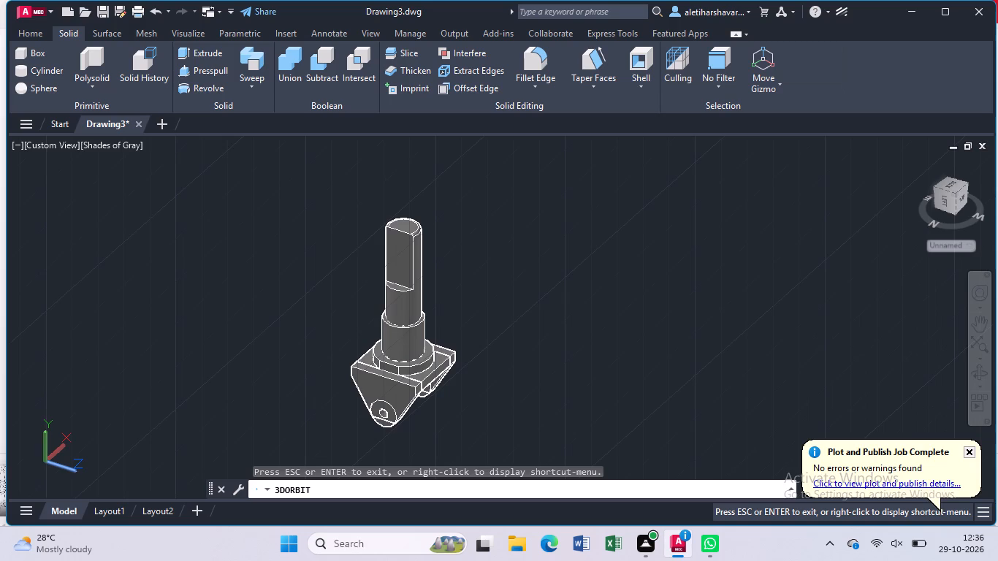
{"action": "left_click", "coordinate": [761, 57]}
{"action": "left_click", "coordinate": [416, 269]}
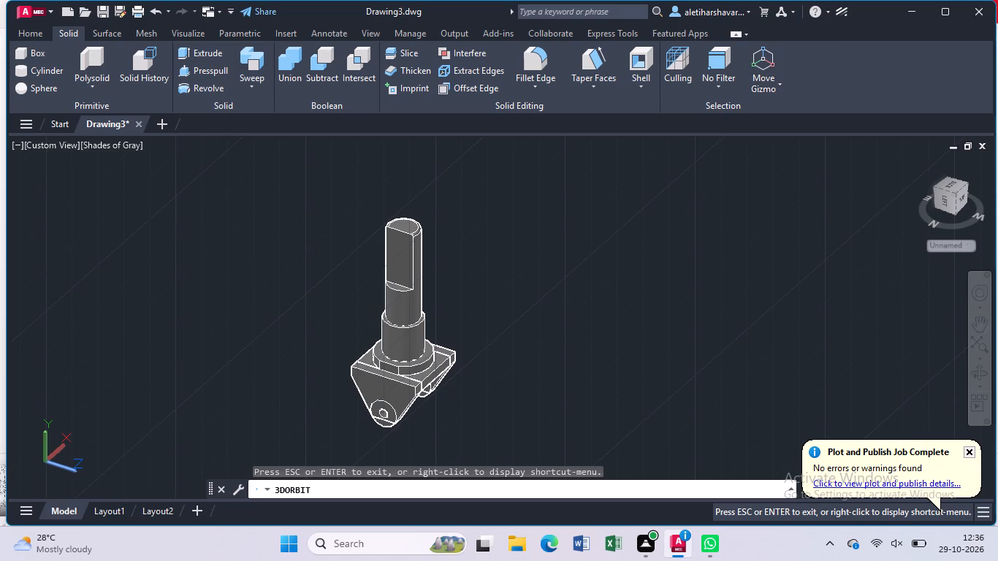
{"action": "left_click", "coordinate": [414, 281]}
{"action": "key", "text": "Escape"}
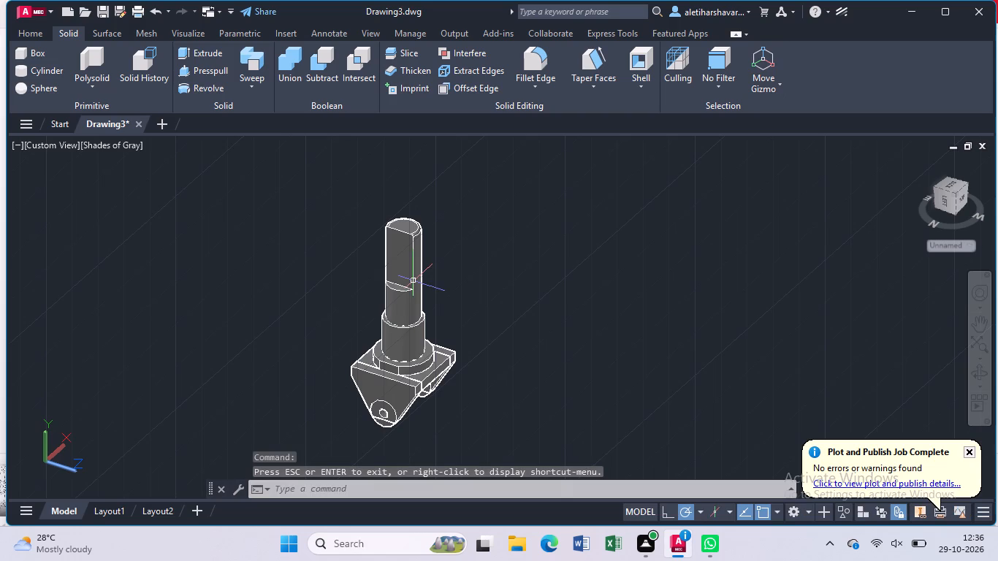
Select every solid of the forked part and shift the whole part a short distance along the Move Gizmo's positive X axis.
{"action": "left_click", "coordinate": [755, 55]}
{"action": "left_click", "coordinate": [416, 303]}
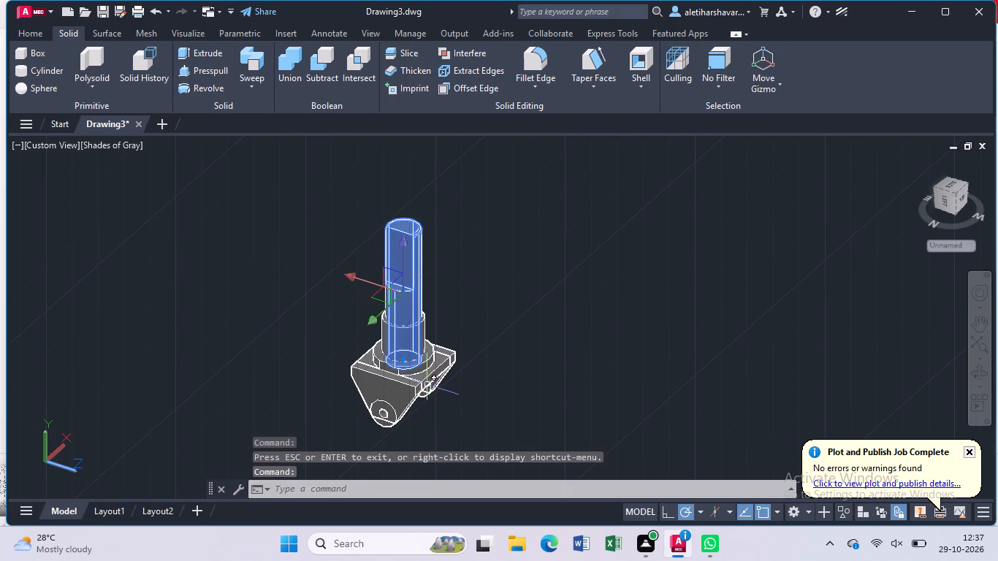
{"action": "left_click", "coordinate": [427, 390]}
{"action": "left_click", "coordinate": [372, 407]}
{"action": "left_click", "coordinate": [387, 365]}
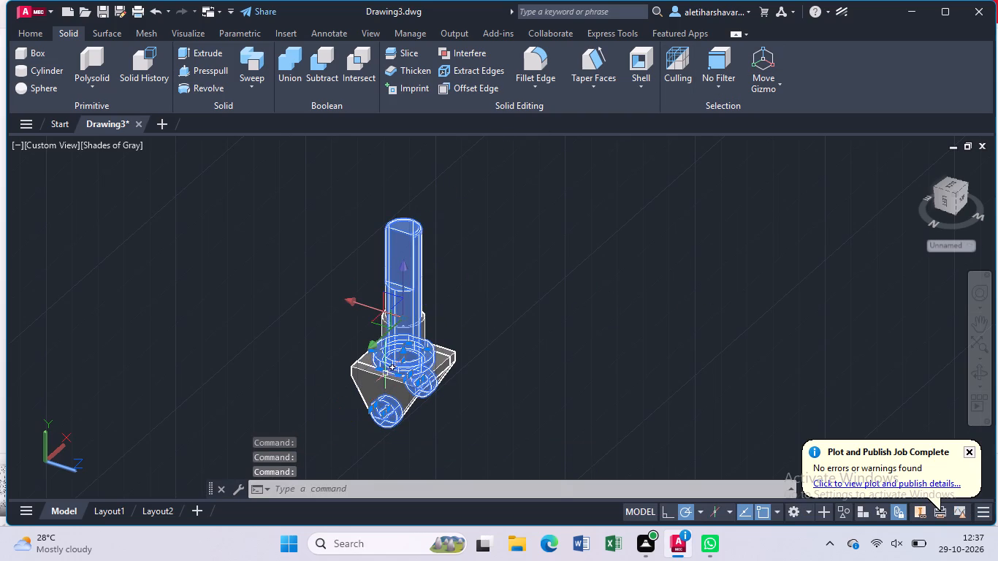
{"action": "left_click", "coordinate": [385, 375]}
{"action": "left_click", "coordinate": [365, 364]}
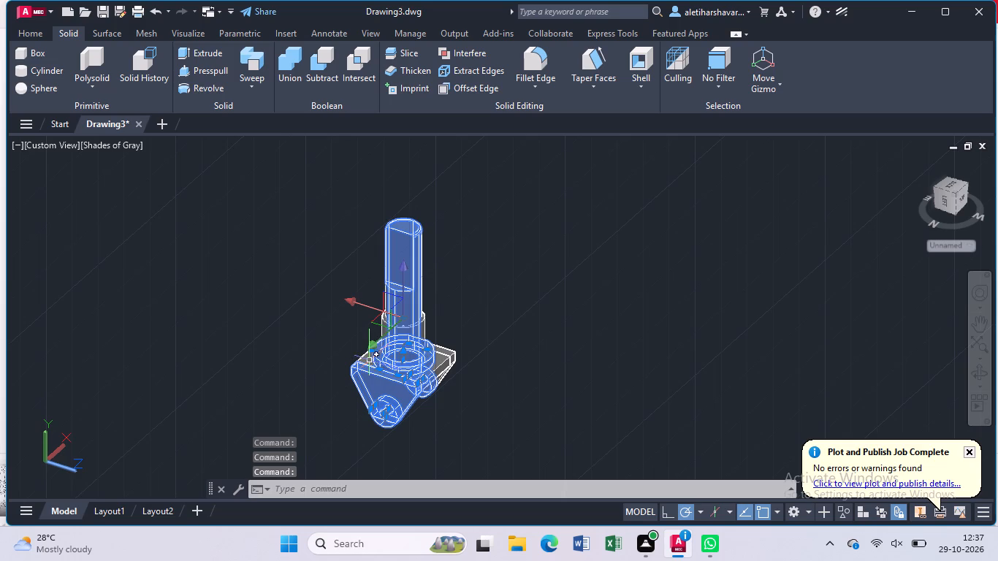
{"action": "left_click", "coordinate": [370, 361]}
{"action": "left_click", "coordinate": [440, 360]}
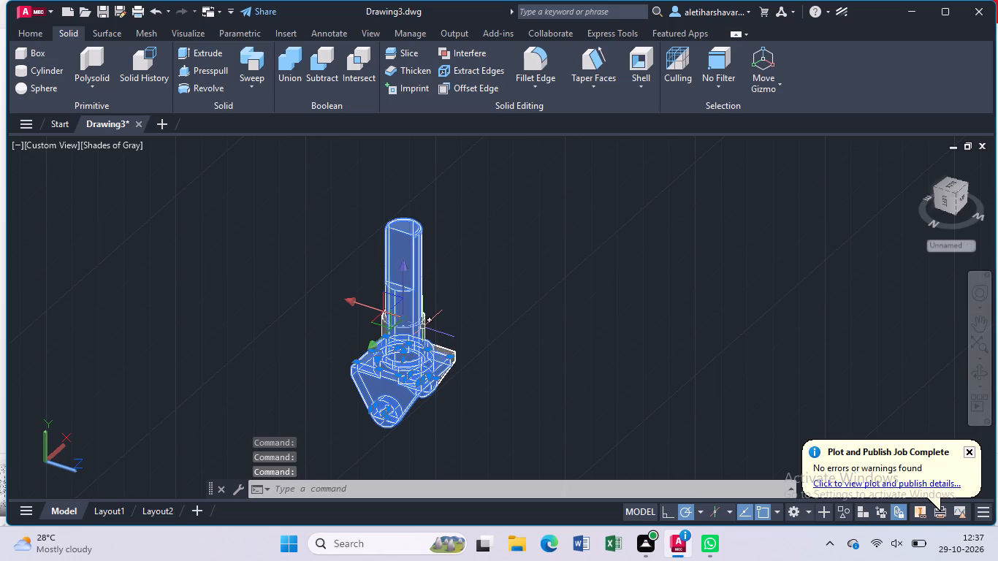
{"action": "left_click", "coordinate": [423, 327]}
{"action": "left_click", "coordinate": [479, 190]}
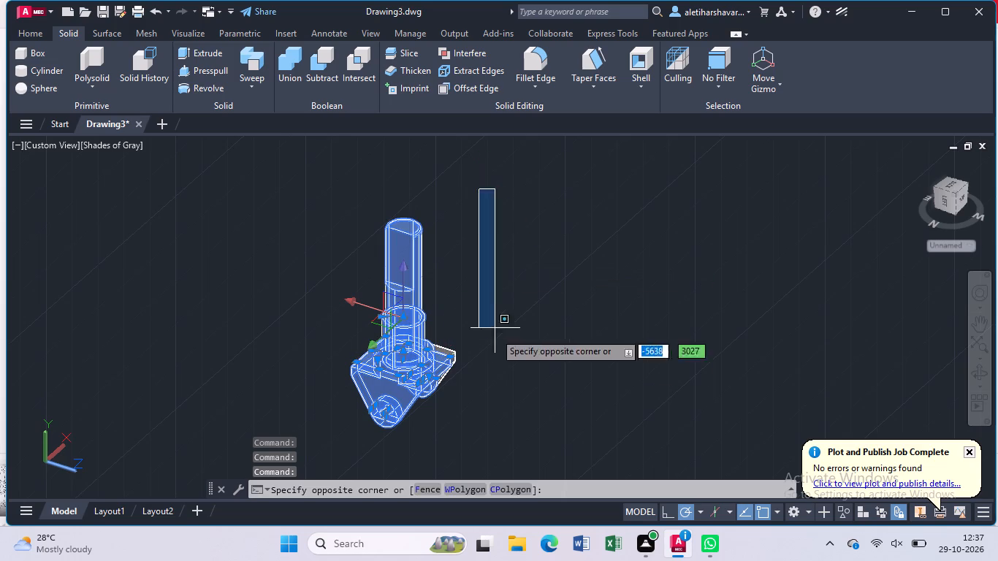
{"action": "left_click", "coordinate": [329, 435]}
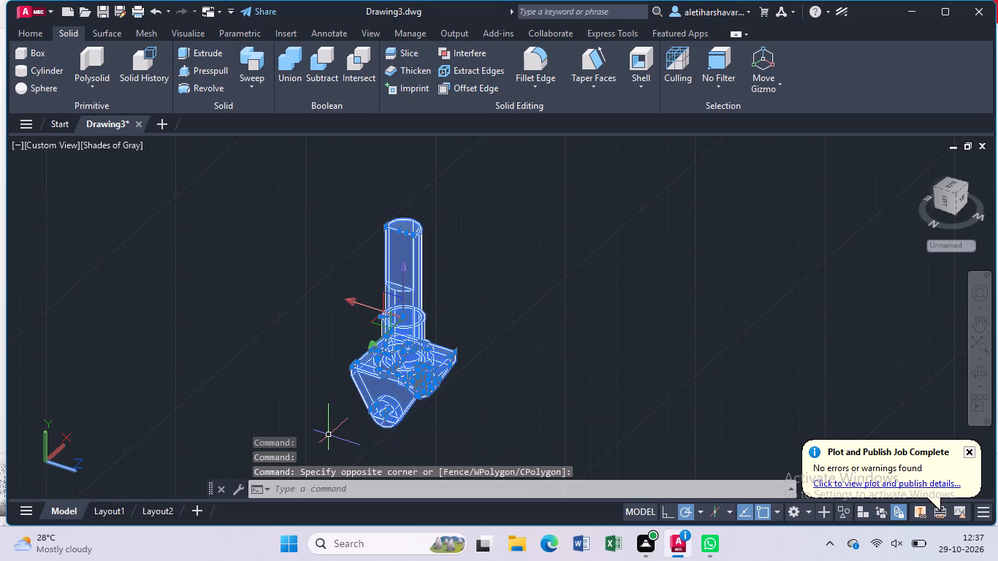
{"action": "key", "text": "Return"}
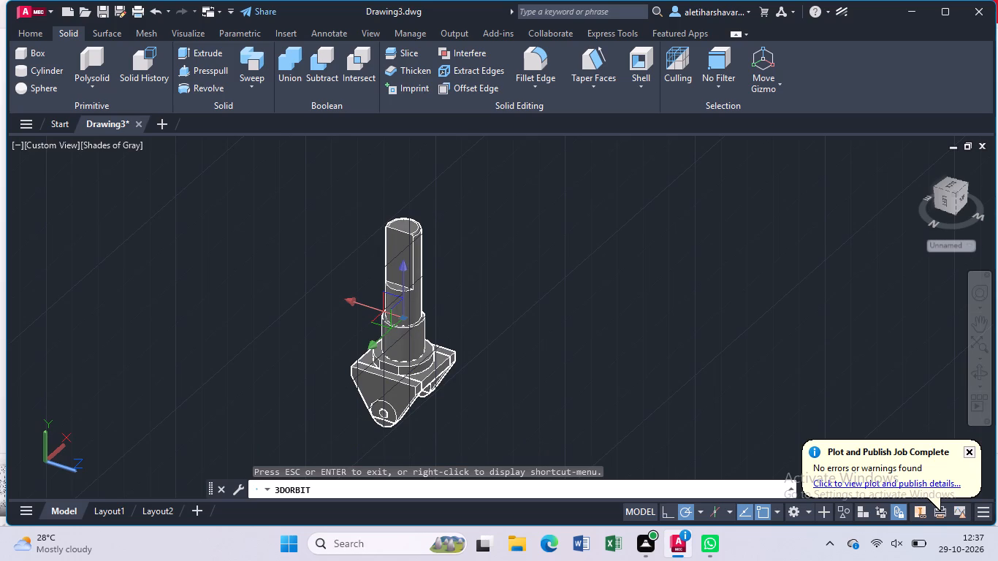
{"action": "left_click_drag", "start_coordinate": [350, 302], "coordinate": [380, 347]}
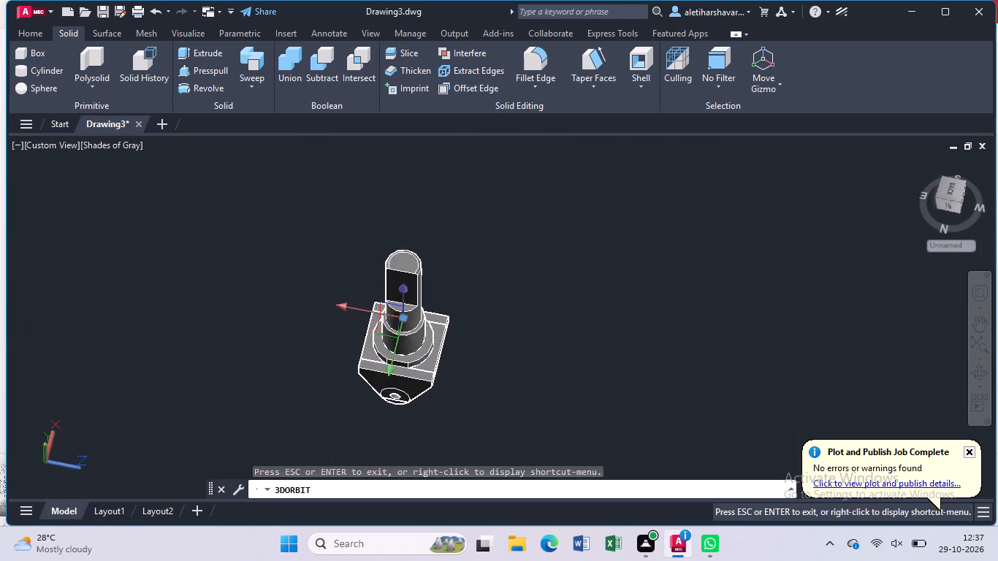
{"action": "left_click_drag", "start_coordinate": [380, 347], "coordinate": [462, 406]}
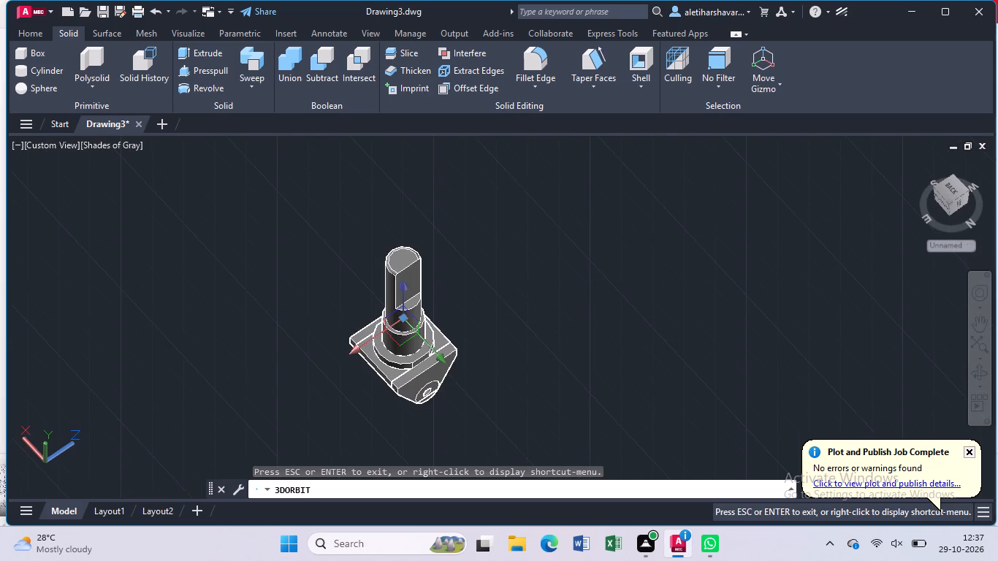
{"action": "left_click_drag", "start_coordinate": [416, 304], "coordinate": [498, 275]}
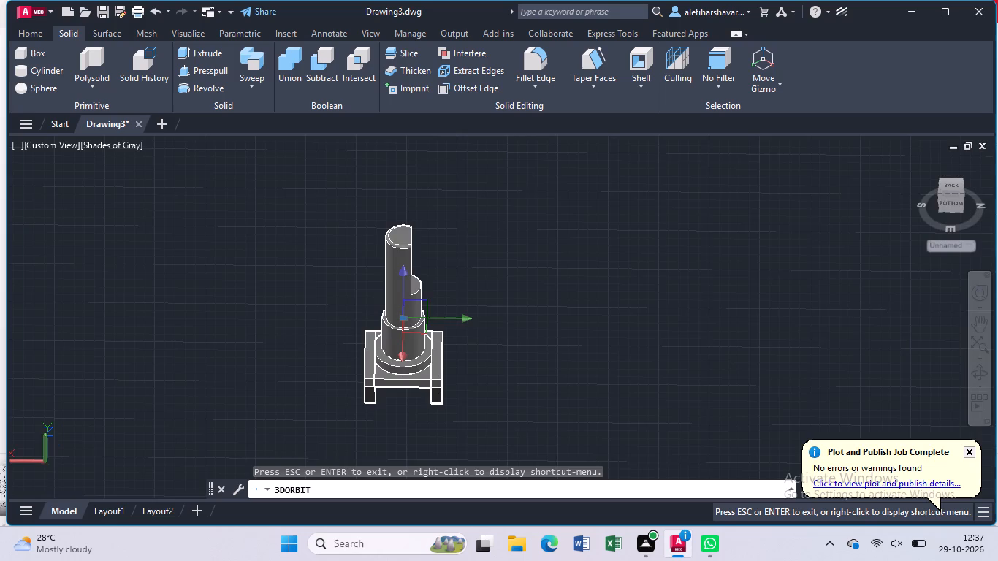
{"action": "left_click_drag", "start_coordinate": [427, 288], "coordinate": [476, 264]}
{"action": "left_click_drag", "start_coordinate": [432, 322], "coordinate": [522, 394]}
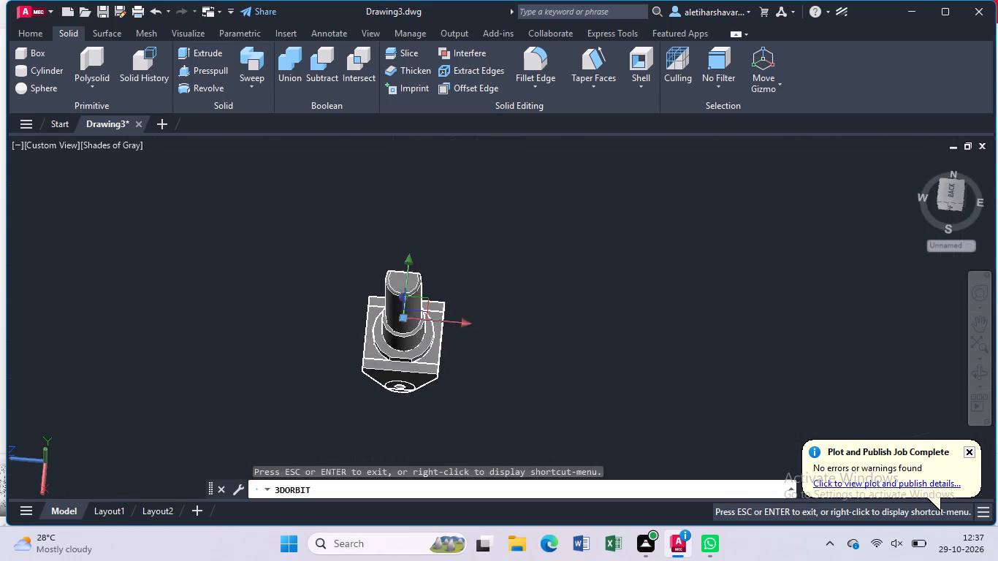
{"action": "left_click_drag", "start_coordinate": [522, 394], "coordinate": [516, 392]}
{"action": "left_click_drag", "start_coordinate": [252, 331], "coordinate": [376, 384]}
{"action": "left_click_drag", "start_coordinate": [358, 354], "coordinate": [373, 372]}
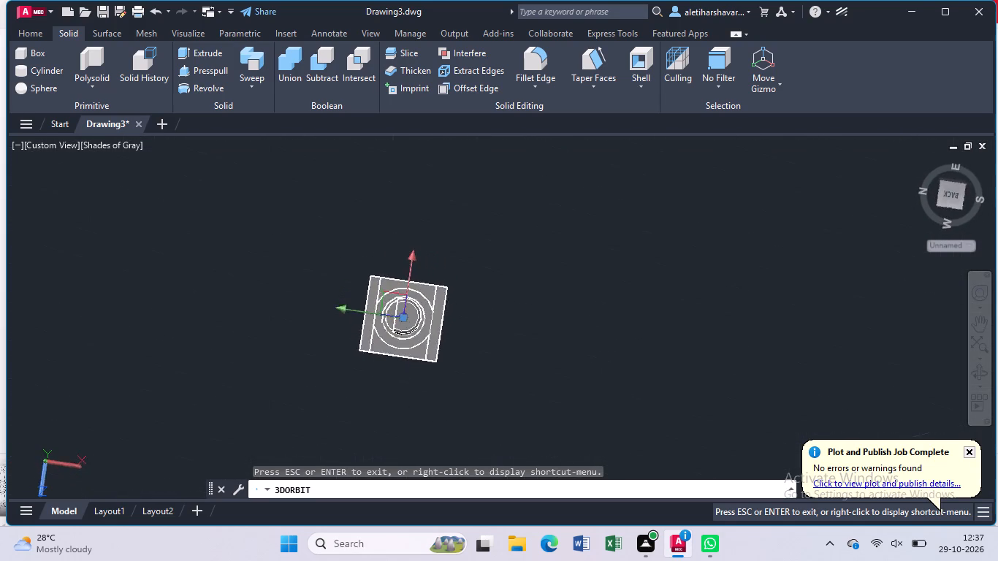
{"action": "left_click_drag", "start_coordinate": [373, 372], "coordinate": [382, 386]}
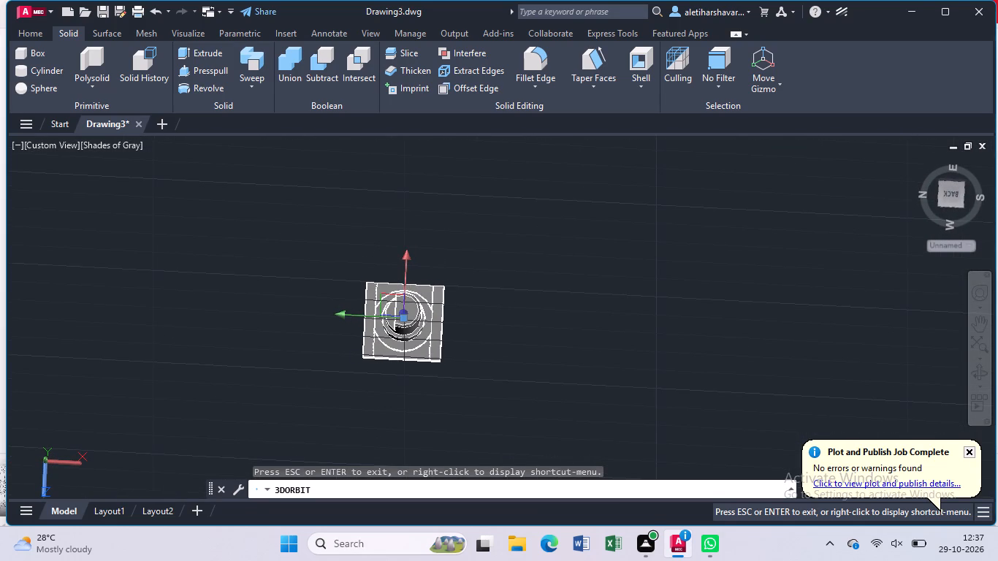
{"action": "key", "text": "Escape"}
{"action": "left_click_drag", "start_coordinate": [405, 257], "coordinate": [400, 293]}
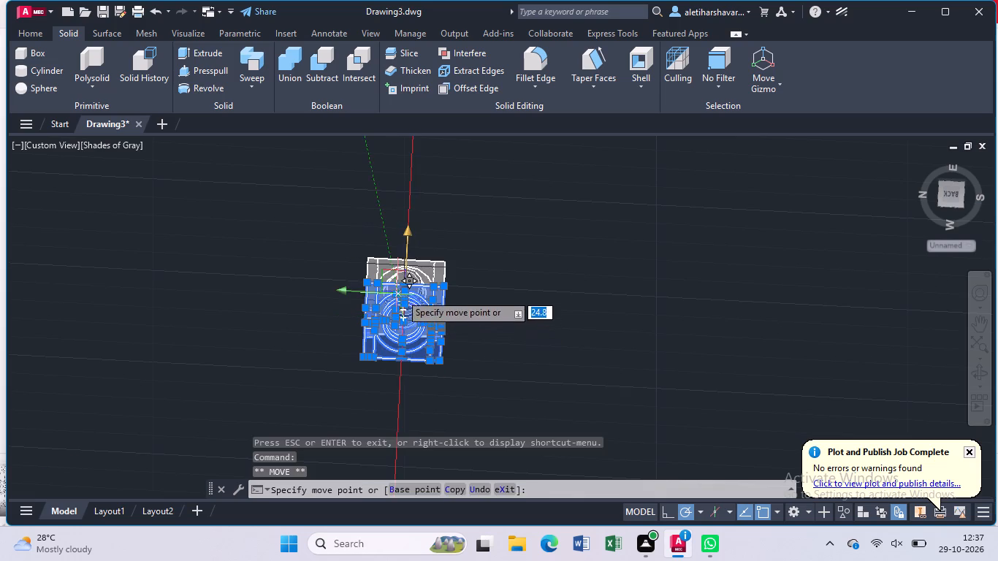
{"action": "left_click_drag", "start_coordinate": [400, 293], "coordinate": [400, 272]}
{"action": "left_click", "coordinate": [400, 272]}
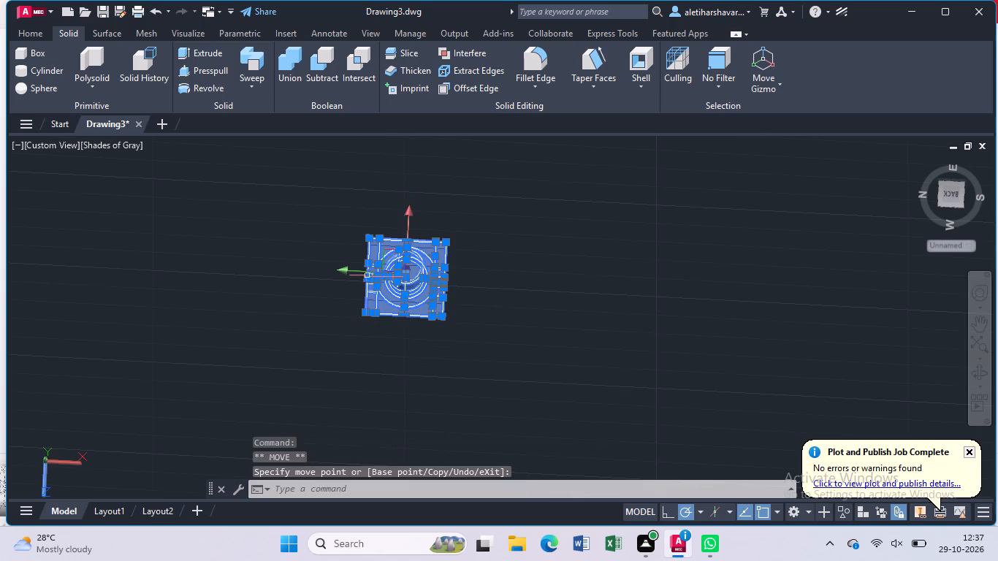
Shift the whole forked part a short distance along the Move Gizmo's positive Y axis.
{"action": "left_click_drag", "start_coordinate": [348, 270], "coordinate": [406, 273]}
{"action": "left_click", "coordinate": [370, 275]}
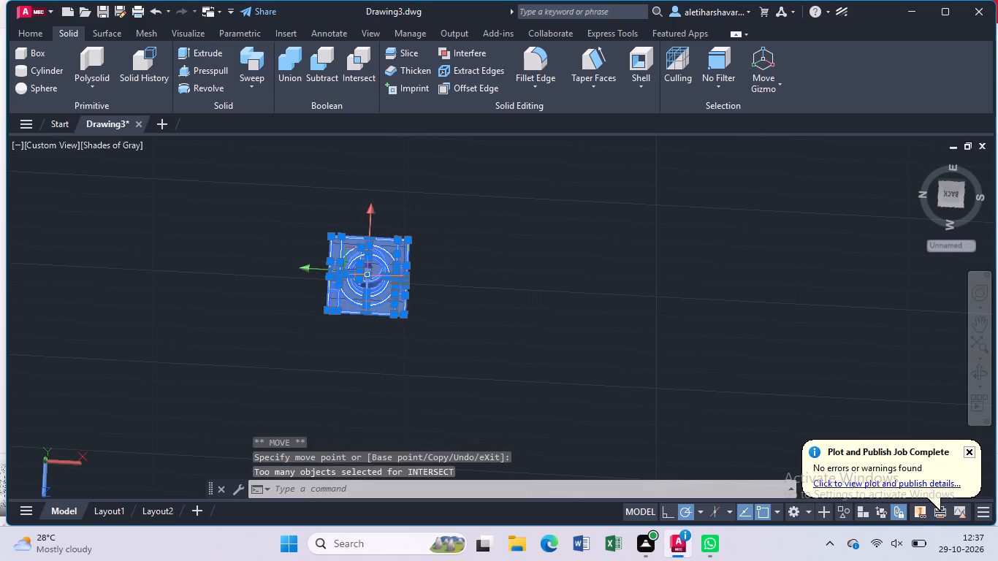
{"action": "key", "text": "Escape"}
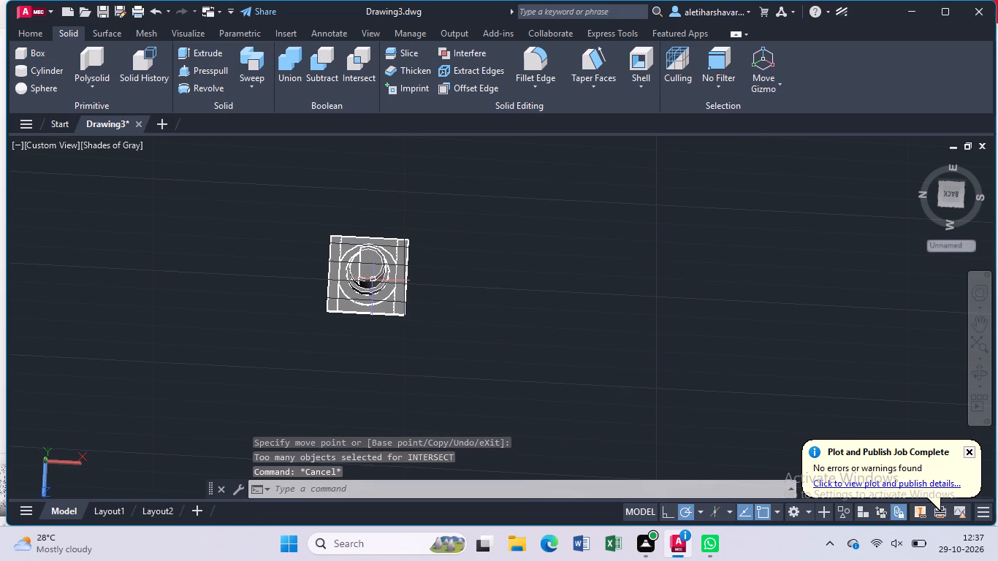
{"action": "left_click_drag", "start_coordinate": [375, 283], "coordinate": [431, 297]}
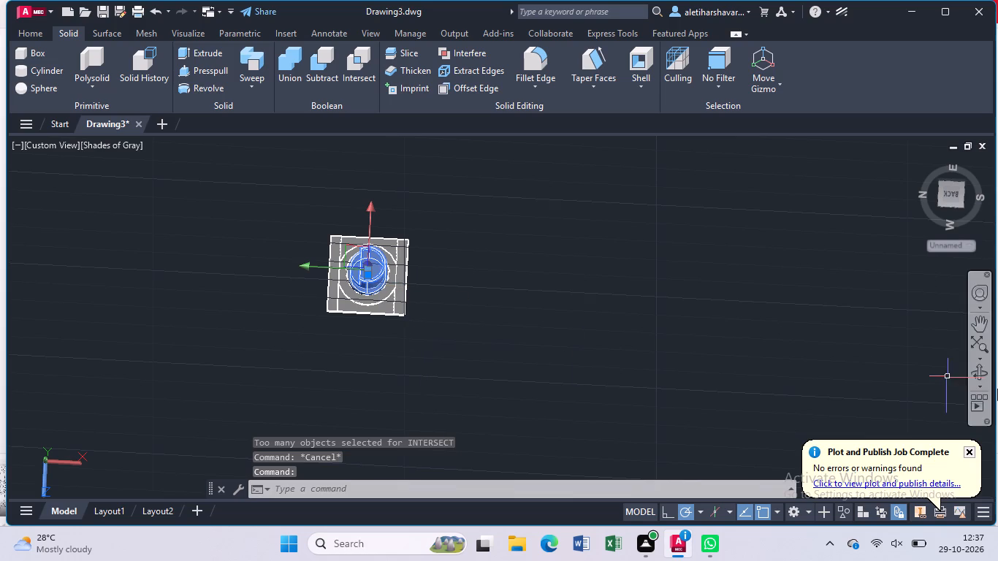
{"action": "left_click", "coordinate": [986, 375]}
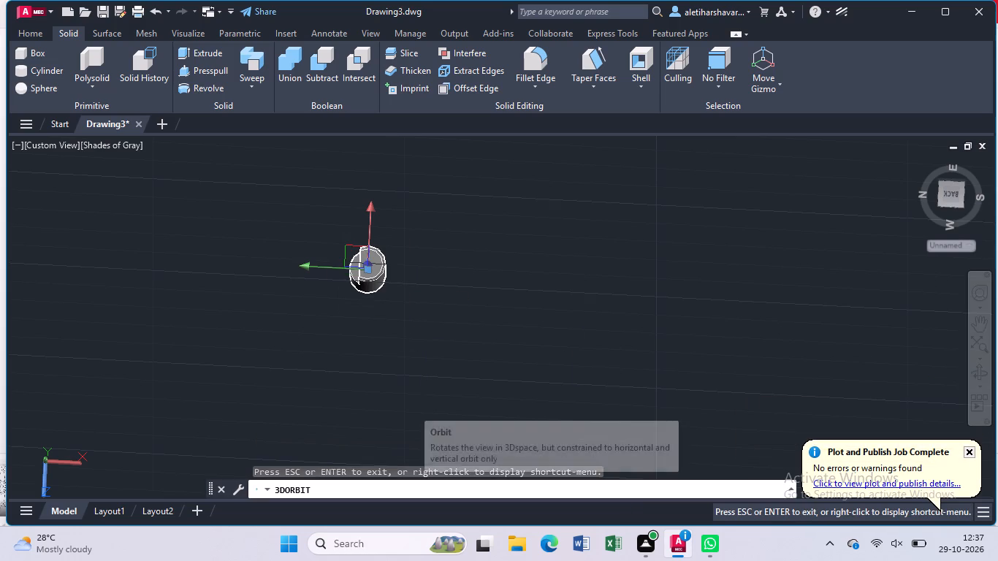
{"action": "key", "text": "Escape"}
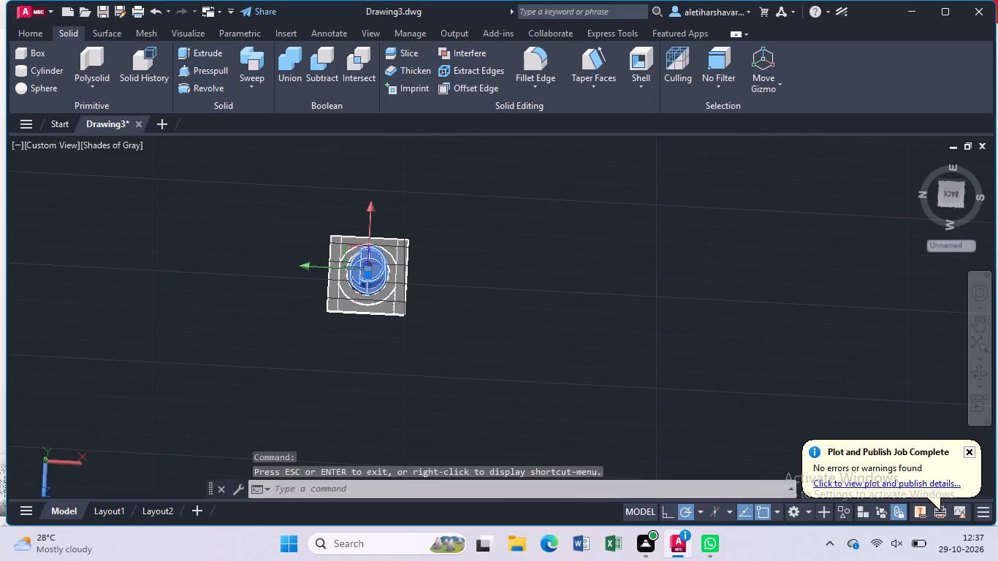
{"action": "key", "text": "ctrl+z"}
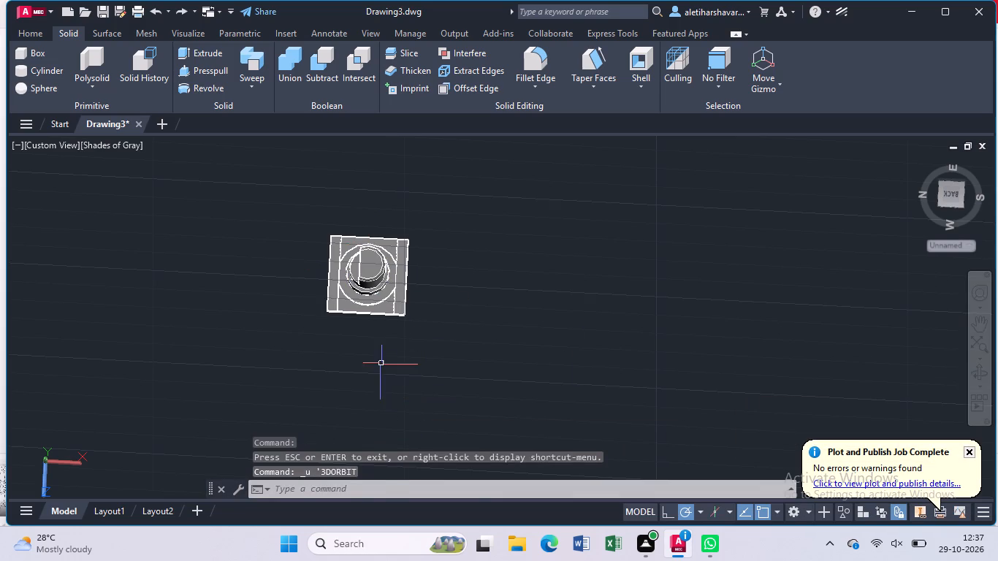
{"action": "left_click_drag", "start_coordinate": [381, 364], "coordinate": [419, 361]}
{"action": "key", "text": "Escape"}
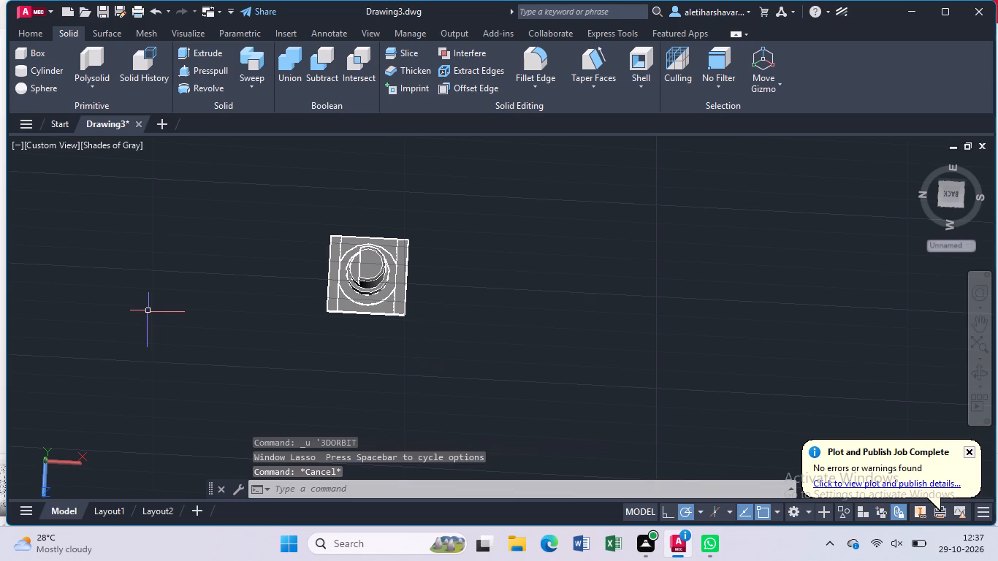
Orbit around the moved forked part to examine the shaft's flat, the stepped collar and the near tapered leg.
{"action": "left_click", "coordinate": [986, 373]}
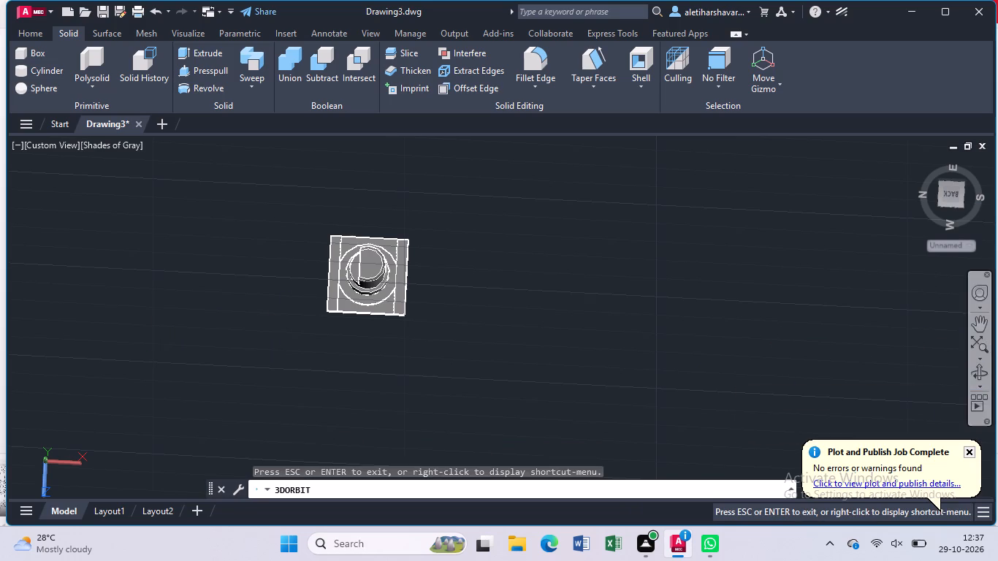
{"action": "left_click_drag", "start_coordinate": [529, 321], "coordinate": [572, 302]}
{"action": "middle_click_drag", "start_coordinate": [459, 329], "coordinate": [503, 411]}
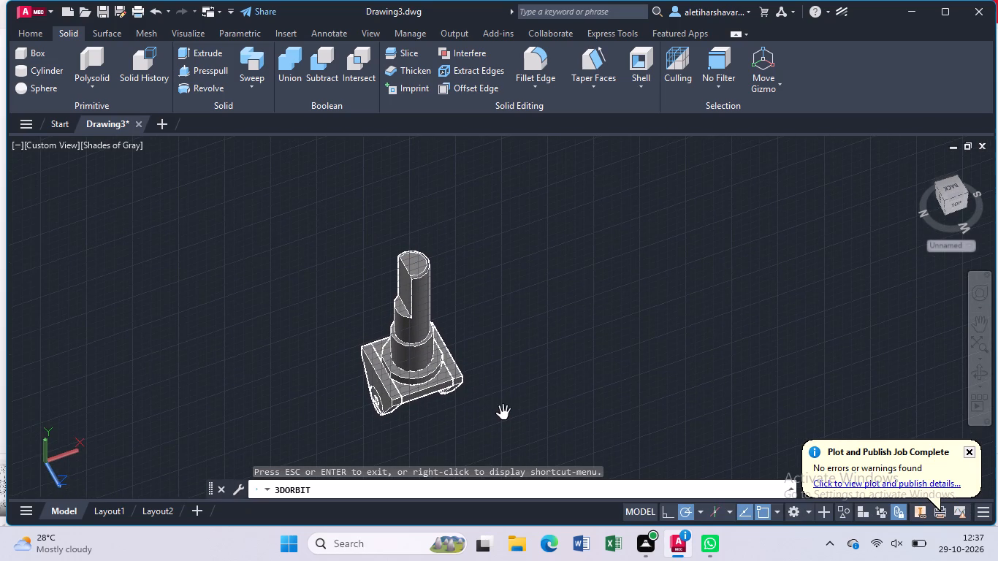
{"action": "left_click_drag", "start_coordinate": [451, 314], "coordinate": [474, 302]}
{"action": "key", "text": "Escape"}
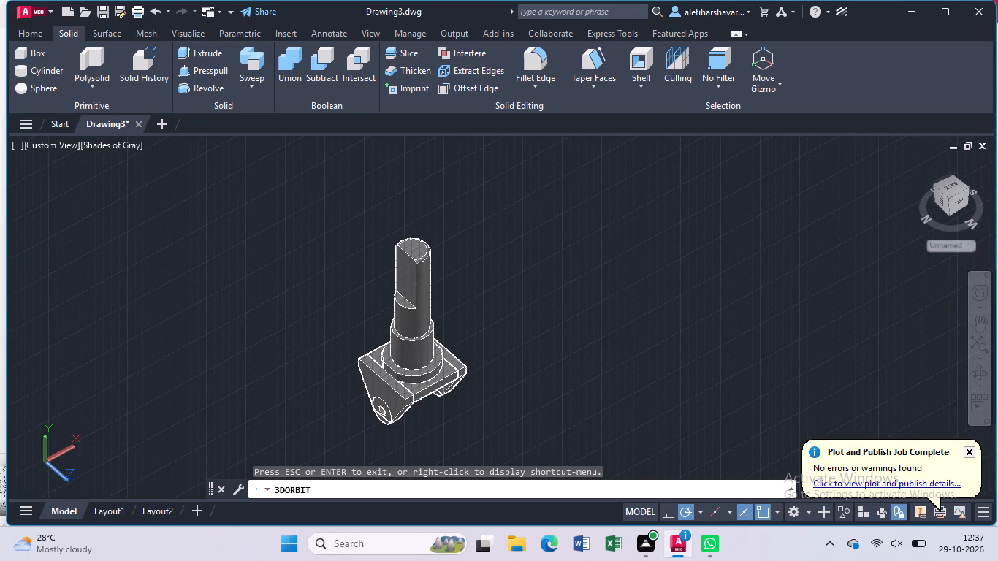
{"action": "middle_click_drag", "start_coordinate": [477, 390], "coordinate": [463, 359]}
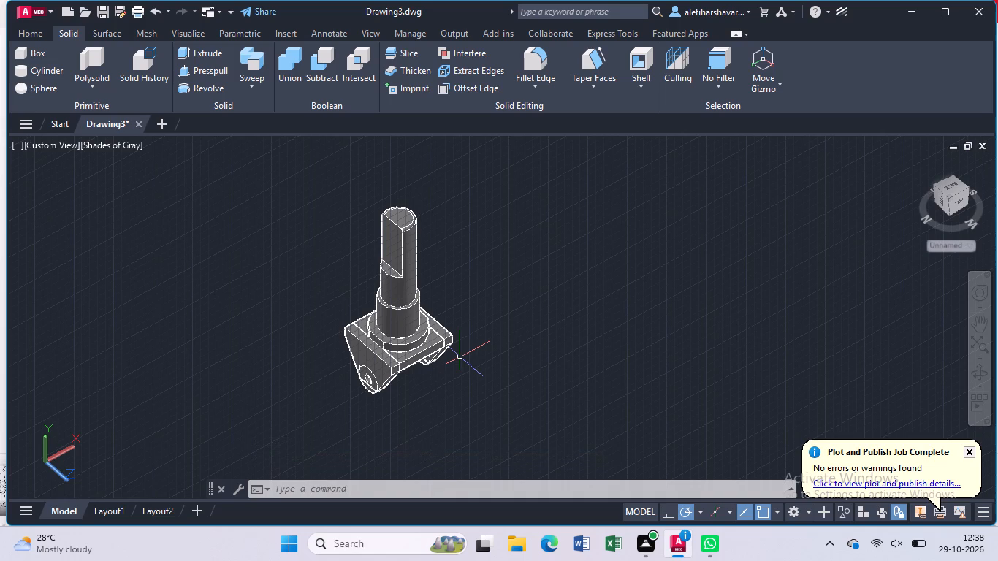
{"action": "scroll", "coordinate": [395, 335], "scroll_direction": "up", "scroll_amount": 2}
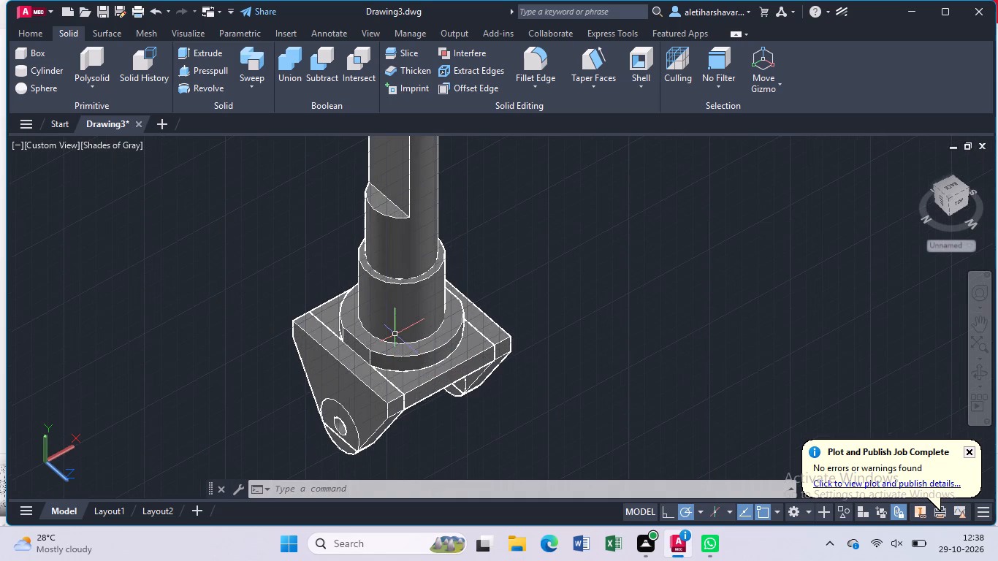
{"action": "scroll", "coordinate": [395, 335], "scroll_direction": "down", "scroll_amount": 2}
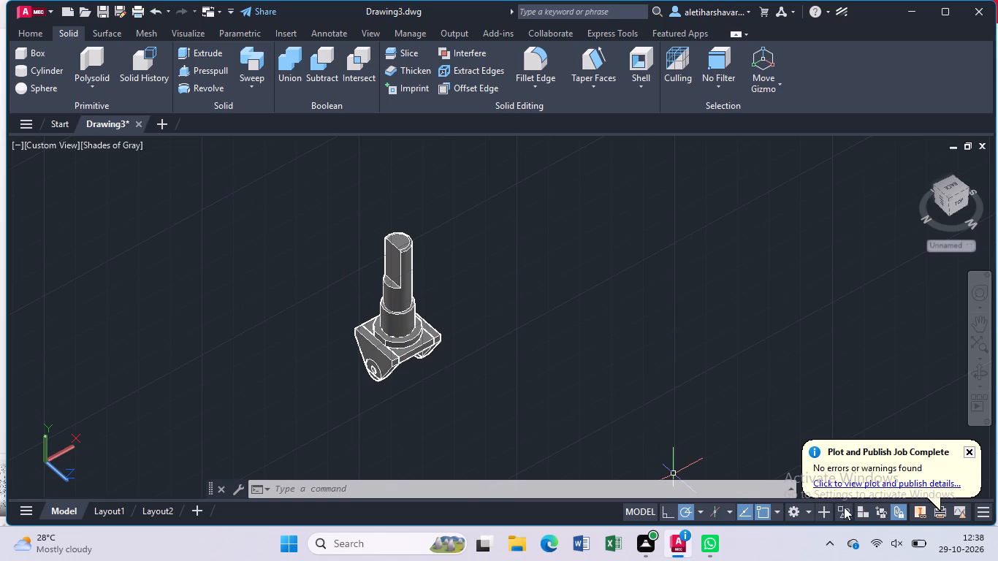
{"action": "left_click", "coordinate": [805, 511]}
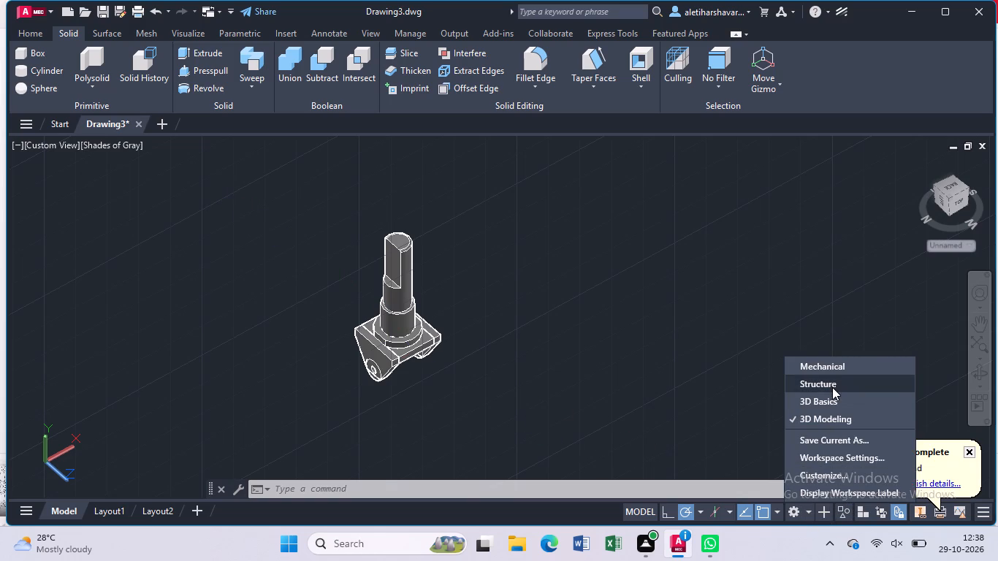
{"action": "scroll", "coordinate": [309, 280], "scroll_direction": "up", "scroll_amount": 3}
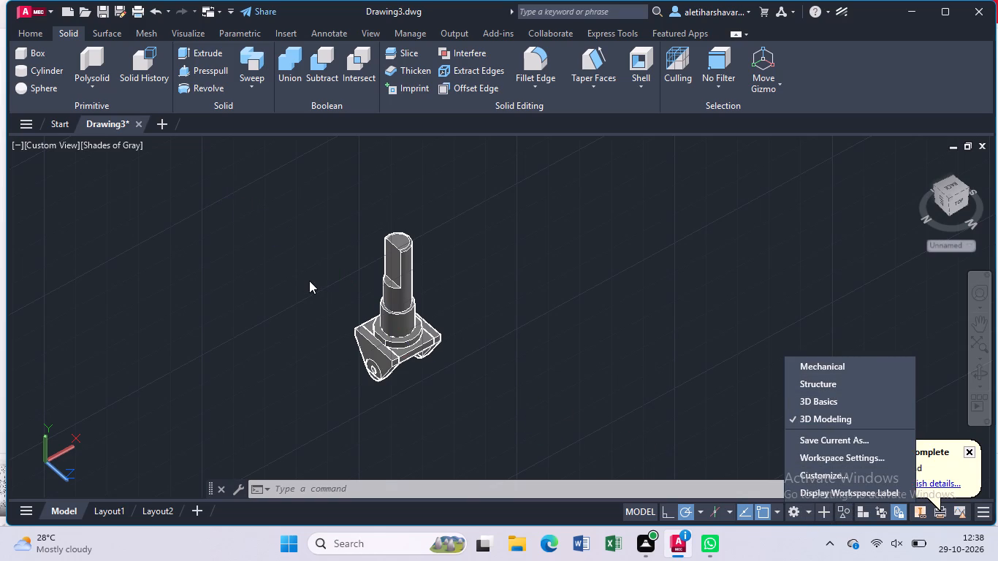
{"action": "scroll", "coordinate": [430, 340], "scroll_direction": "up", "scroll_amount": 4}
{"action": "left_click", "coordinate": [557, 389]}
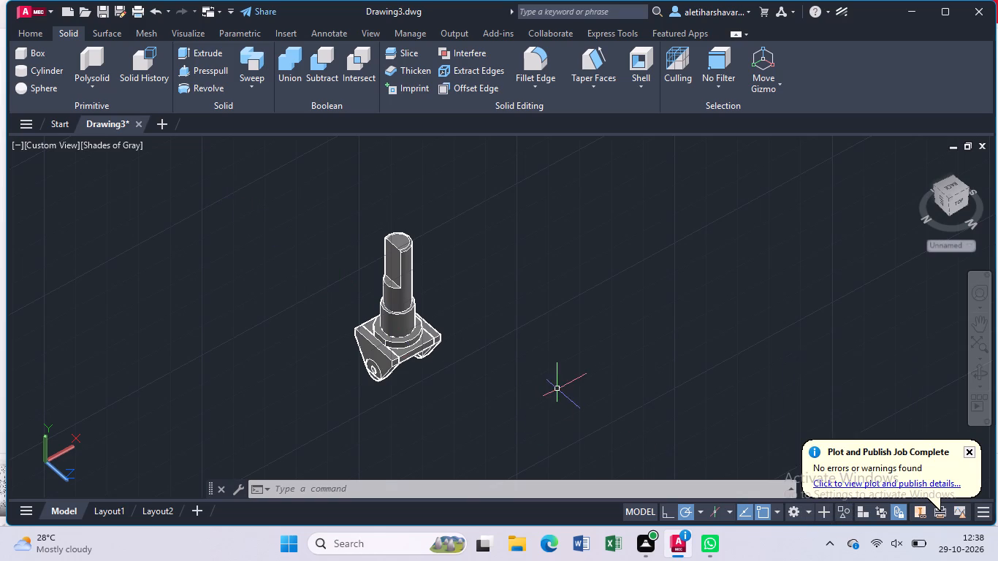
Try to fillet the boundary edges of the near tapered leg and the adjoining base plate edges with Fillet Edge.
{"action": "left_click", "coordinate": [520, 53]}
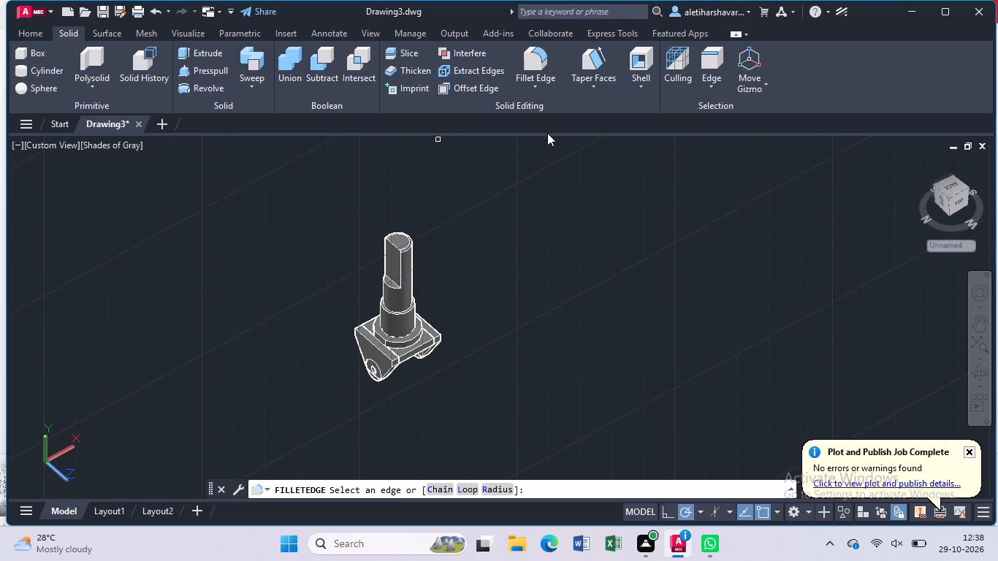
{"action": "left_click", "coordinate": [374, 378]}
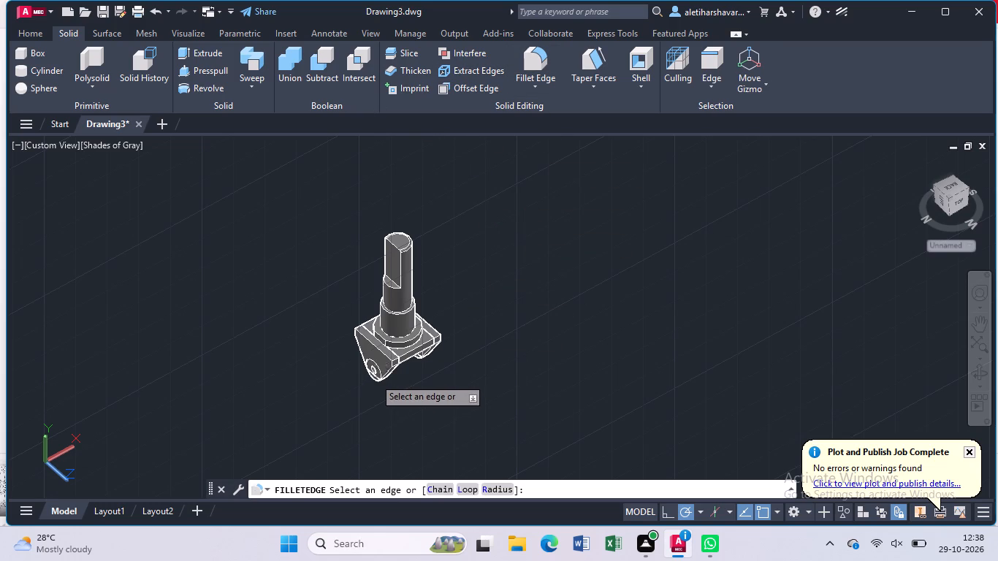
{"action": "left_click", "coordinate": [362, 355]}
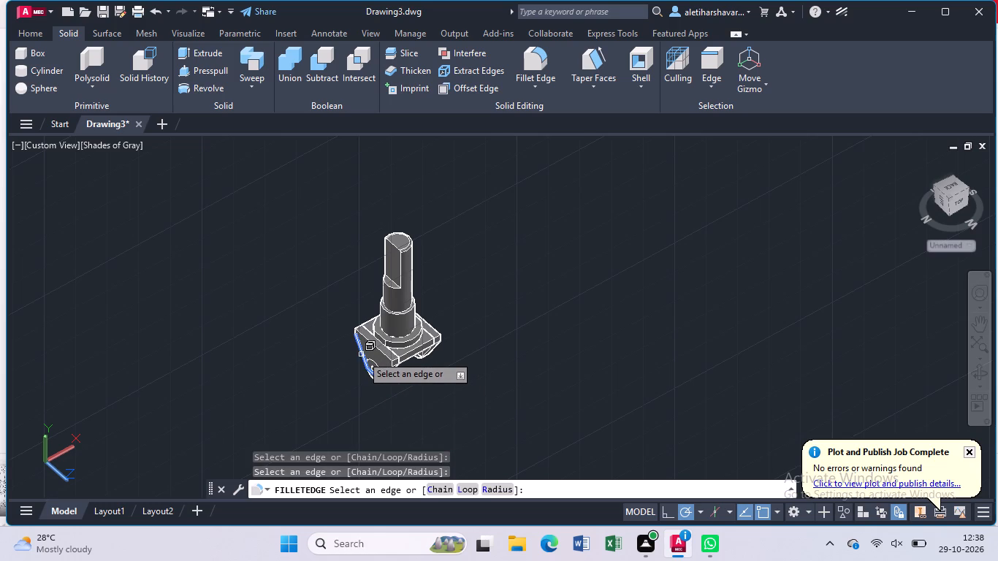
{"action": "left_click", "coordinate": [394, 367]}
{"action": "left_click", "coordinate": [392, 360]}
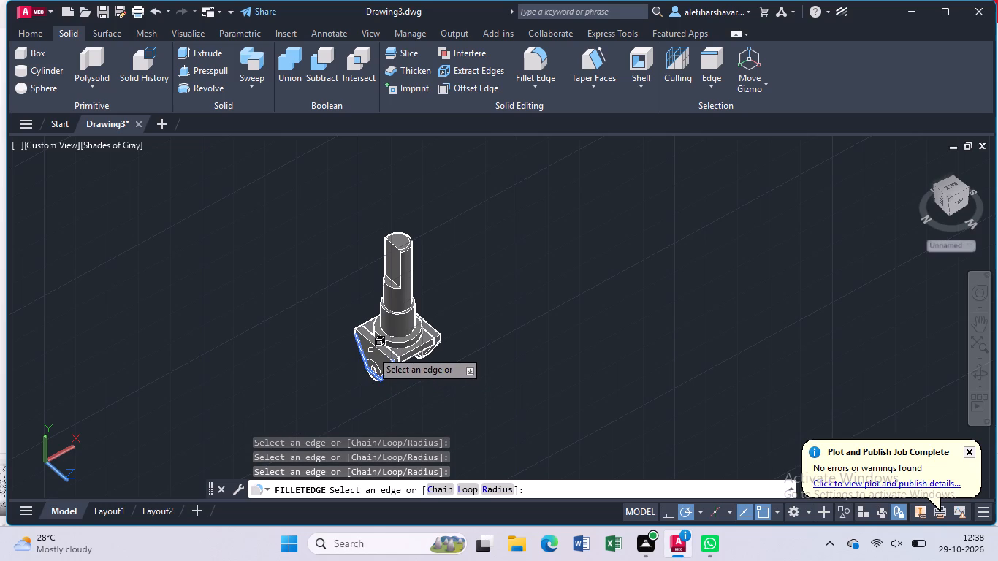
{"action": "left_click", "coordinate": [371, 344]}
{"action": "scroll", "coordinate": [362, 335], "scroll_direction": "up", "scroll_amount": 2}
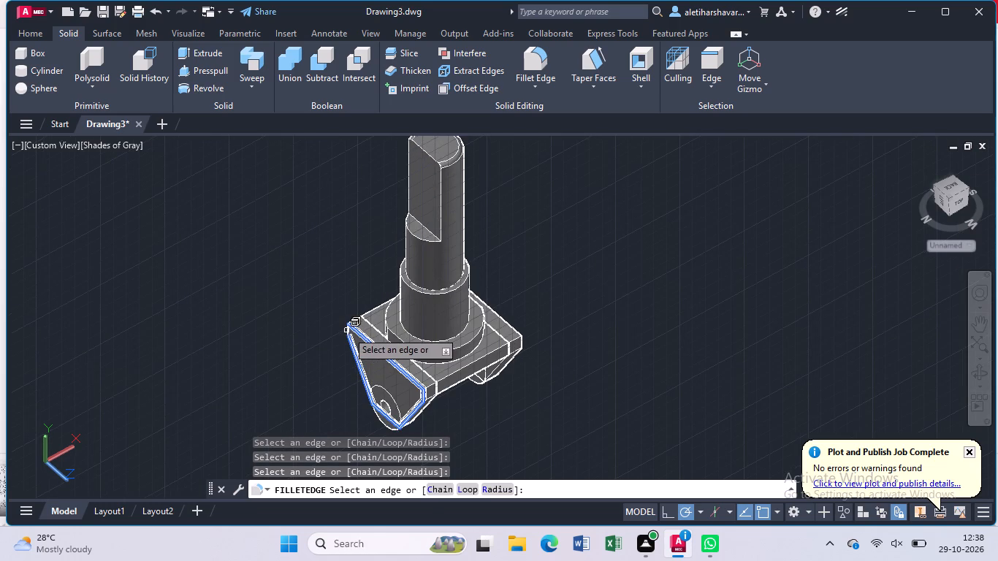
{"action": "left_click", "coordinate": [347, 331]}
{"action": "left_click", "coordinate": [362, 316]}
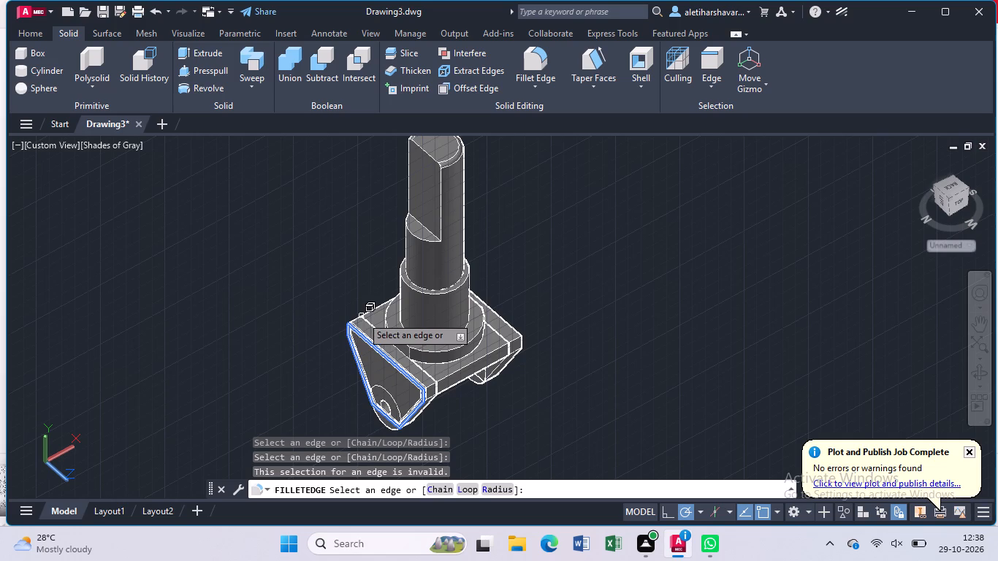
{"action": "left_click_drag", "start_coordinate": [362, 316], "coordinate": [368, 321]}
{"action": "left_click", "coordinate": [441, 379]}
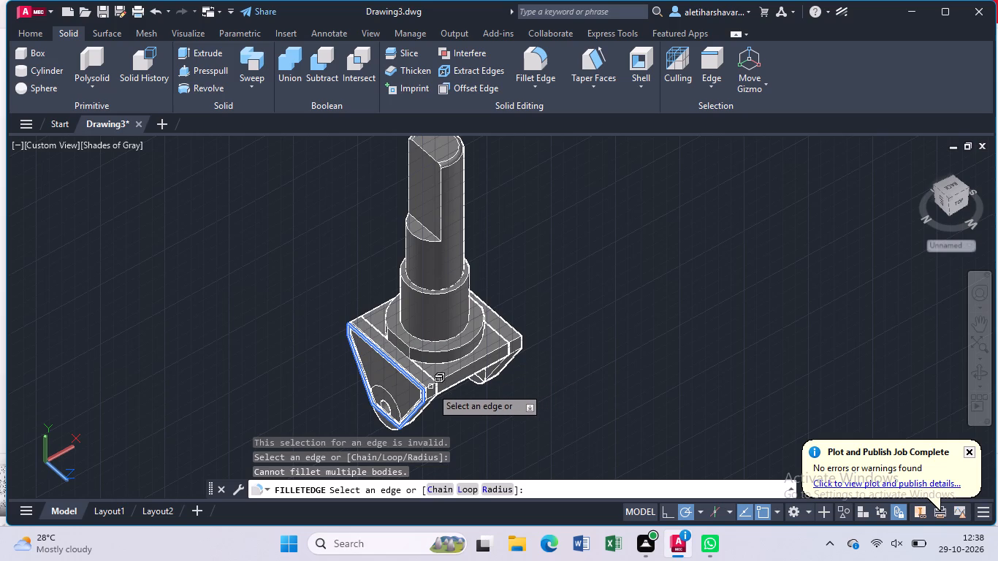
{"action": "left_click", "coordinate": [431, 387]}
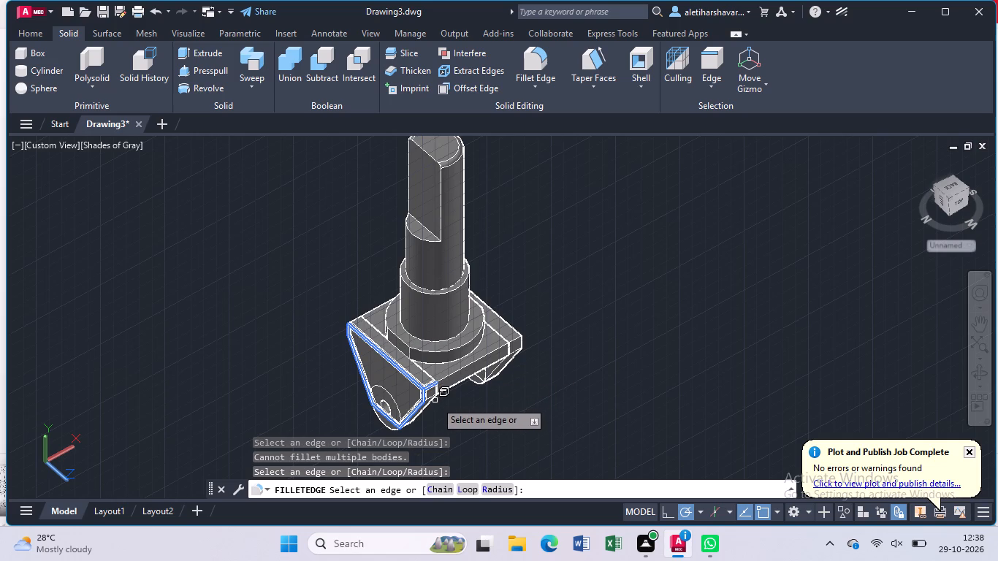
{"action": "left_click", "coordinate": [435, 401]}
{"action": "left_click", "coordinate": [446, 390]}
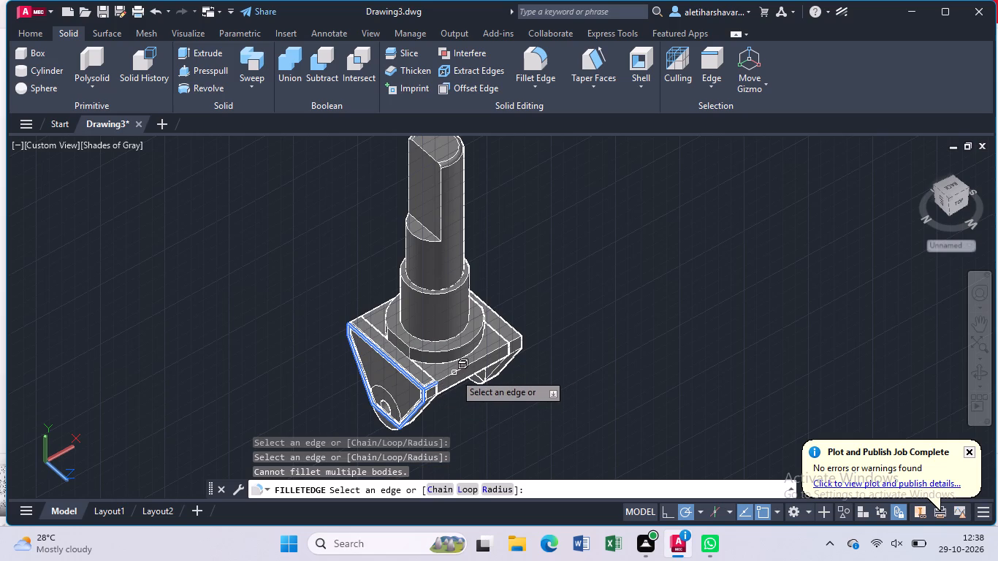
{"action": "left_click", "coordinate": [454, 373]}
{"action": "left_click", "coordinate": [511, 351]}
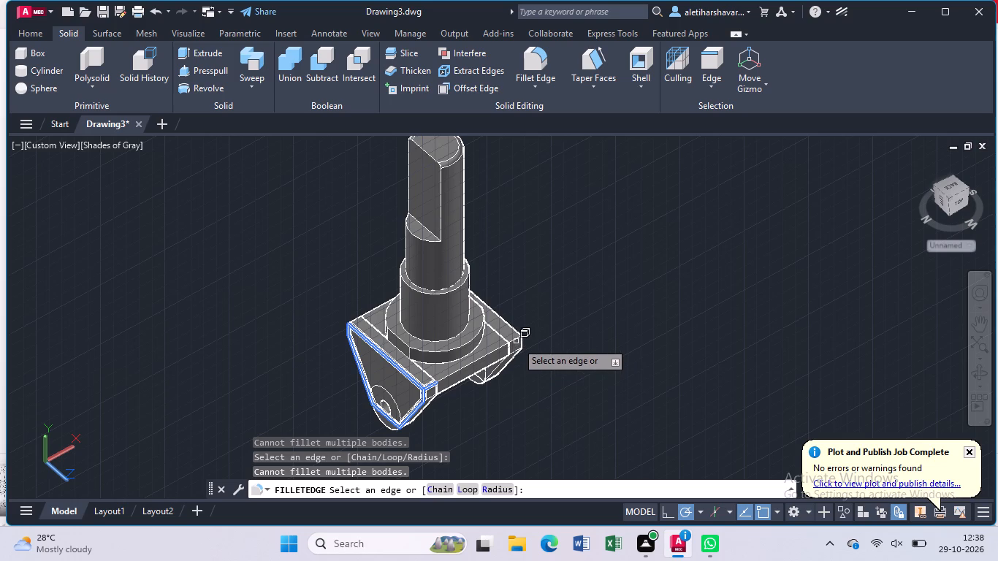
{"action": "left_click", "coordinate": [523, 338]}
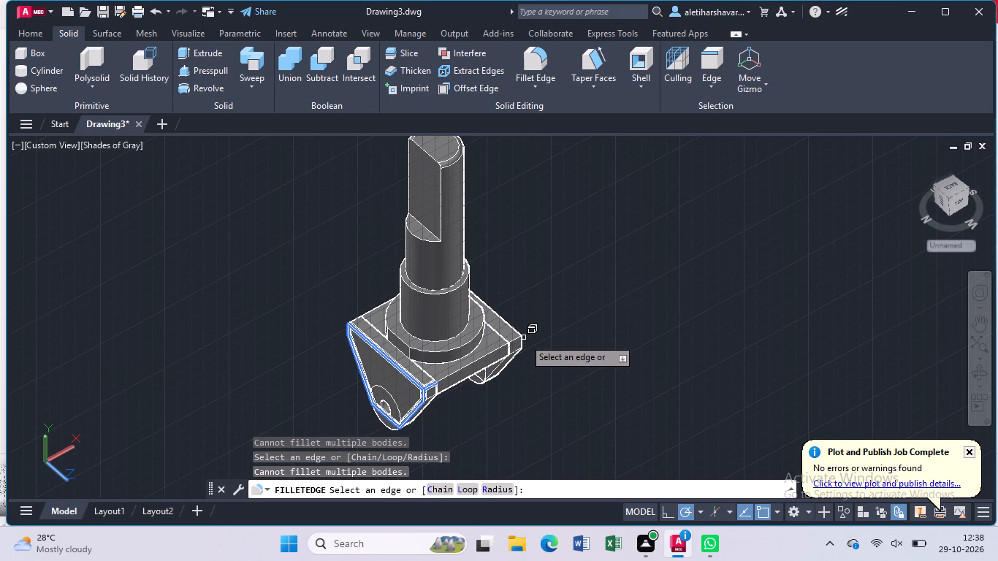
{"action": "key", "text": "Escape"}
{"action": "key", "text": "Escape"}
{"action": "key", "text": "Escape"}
Undo the fillet attempt, the latest view changes and the last gizmo move of the forked part.
{"action": "key", "text": "ctrl+z"}
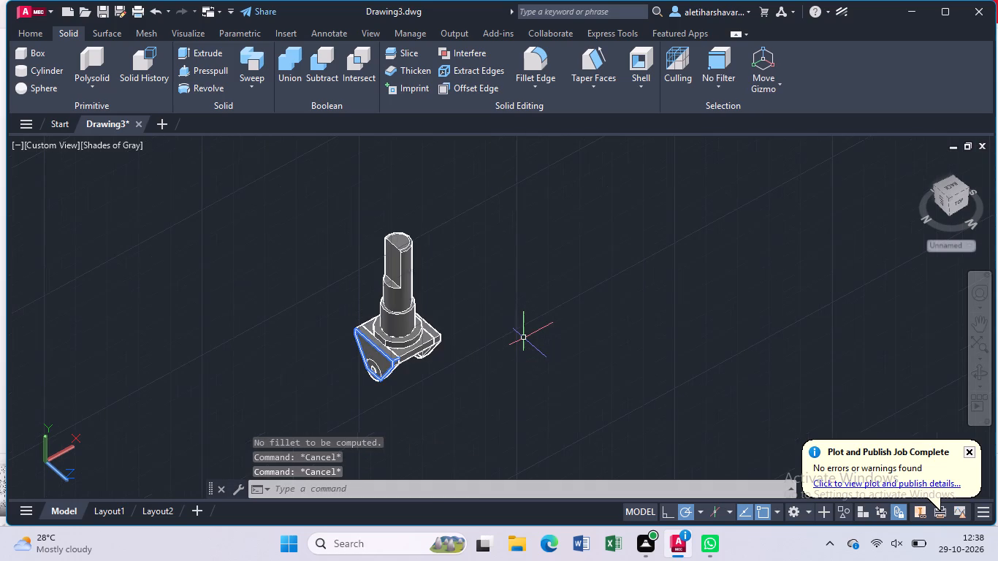
{"action": "key", "text": "ctrl+z"}
{"action": "key", "text": "ctrl+z"}
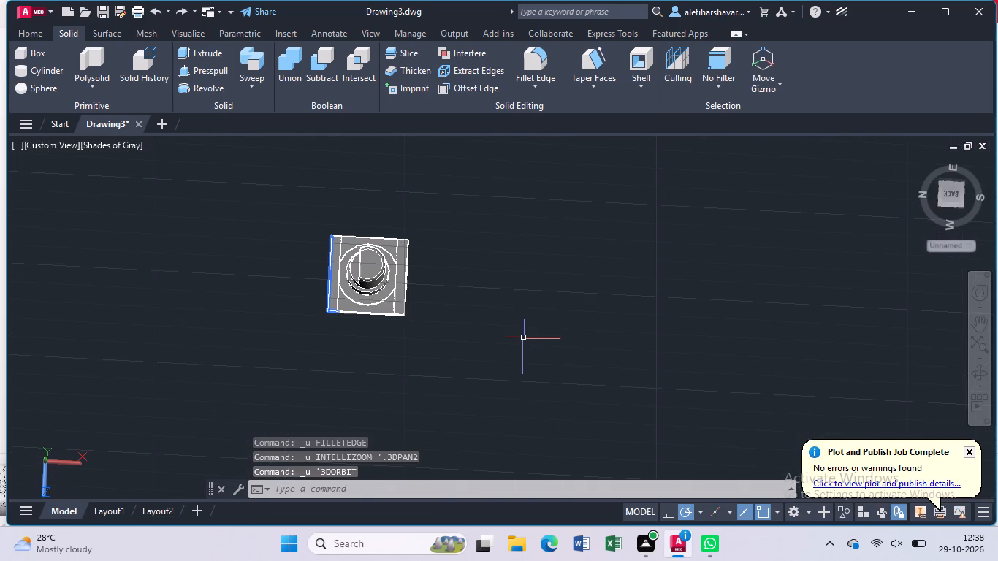
{"action": "key", "text": "ctrl+z"}
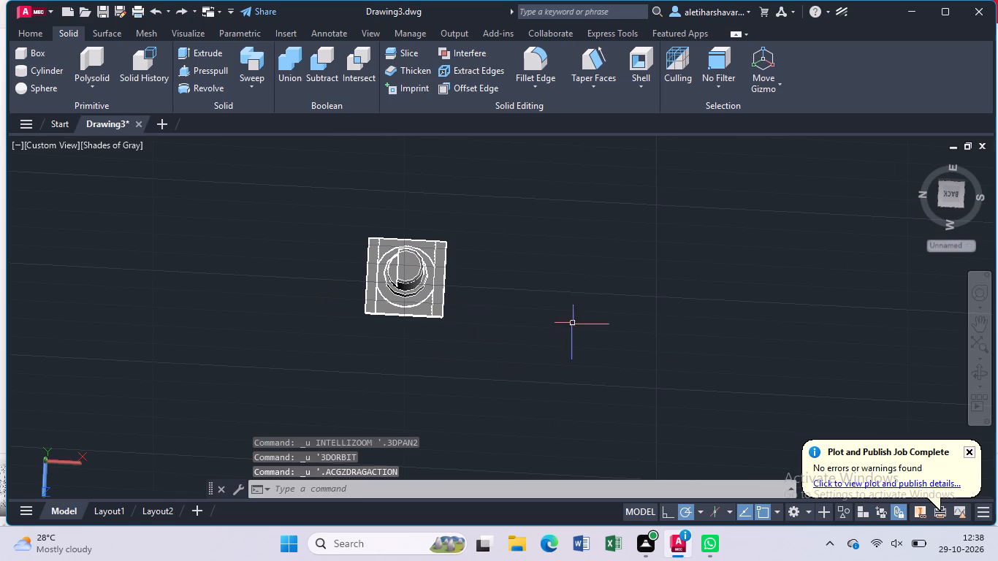
Orbit around the forked part to examine the shaft's flat, the stepped collar and both tapered legs.
{"action": "left_click", "coordinate": [980, 368]}
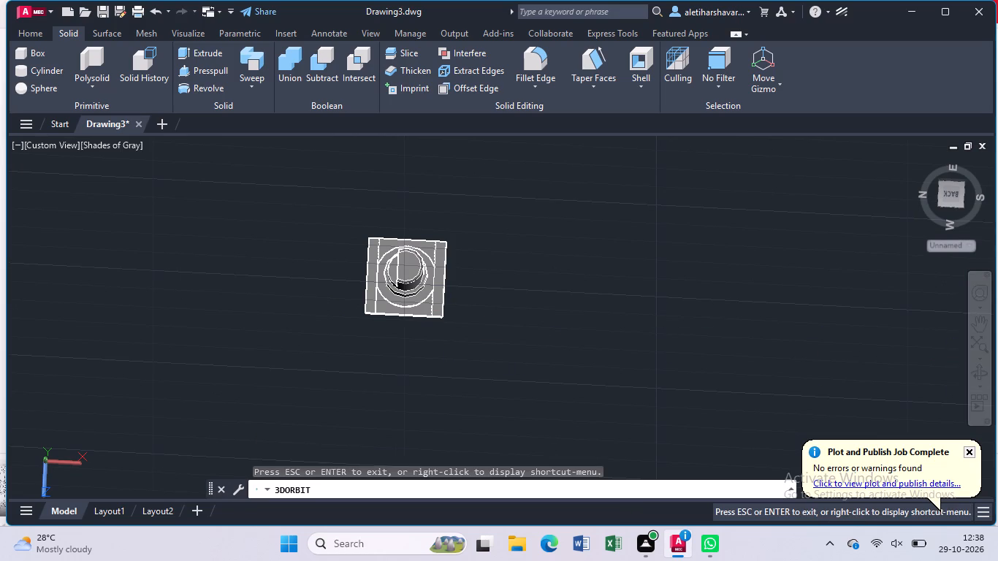
{"action": "left_click_drag", "start_coordinate": [444, 379], "coordinate": [465, 428]}
{"action": "left_click_drag", "start_coordinate": [462, 370], "coordinate": [455, 337]}
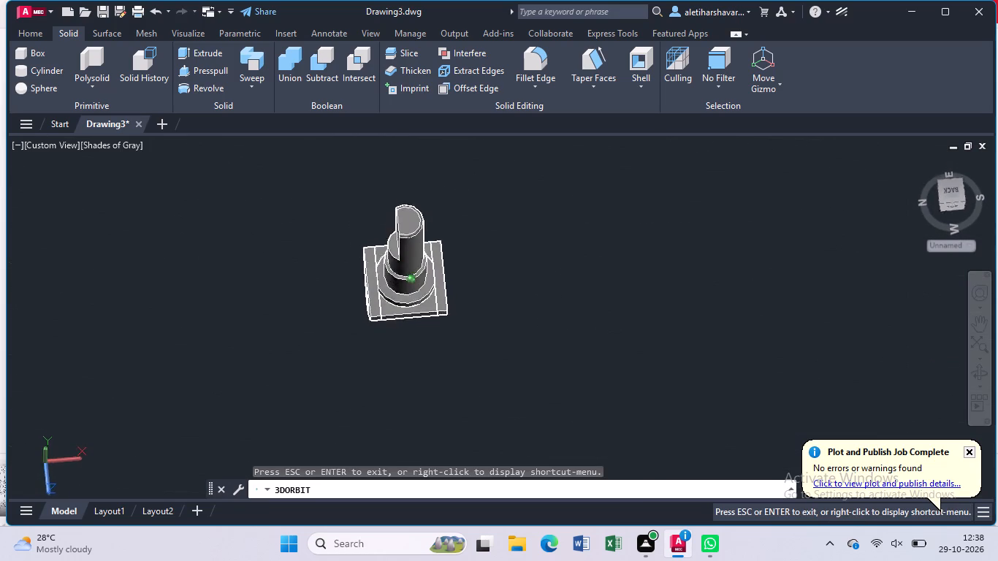
{"action": "left_click_drag", "start_coordinate": [455, 337], "coordinate": [458, 297]}
{"action": "middle_click_drag", "start_coordinate": [460, 296], "coordinate": [510, 397]}
{"action": "left_click_drag", "start_coordinate": [494, 373], "coordinate": [494, 353]}
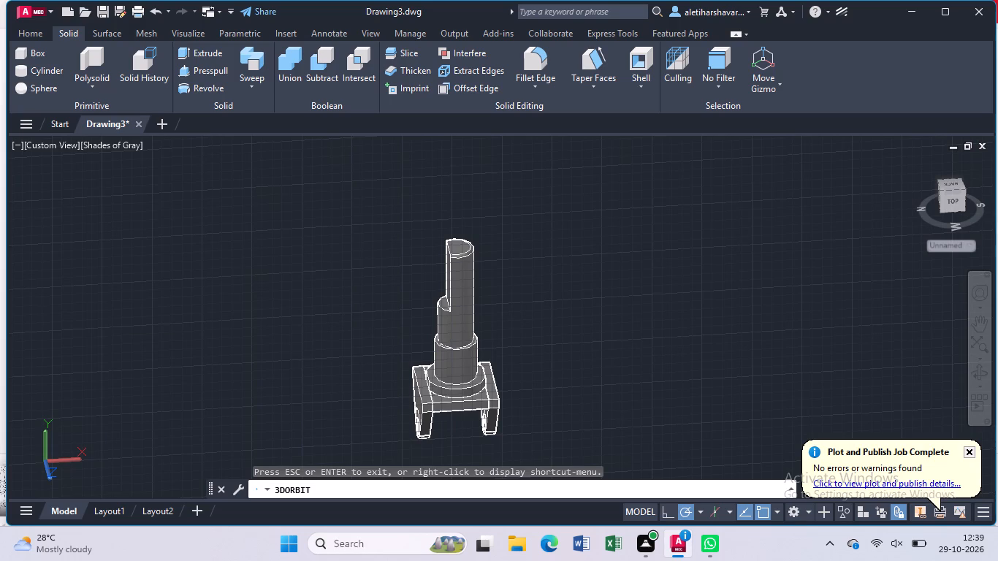
{"action": "left_click_drag", "start_coordinate": [537, 391], "coordinate": [546, 392]}
{"action": "left_click_drag", "start_coordinate": [547, 392], "coordinate": [568, 392]}
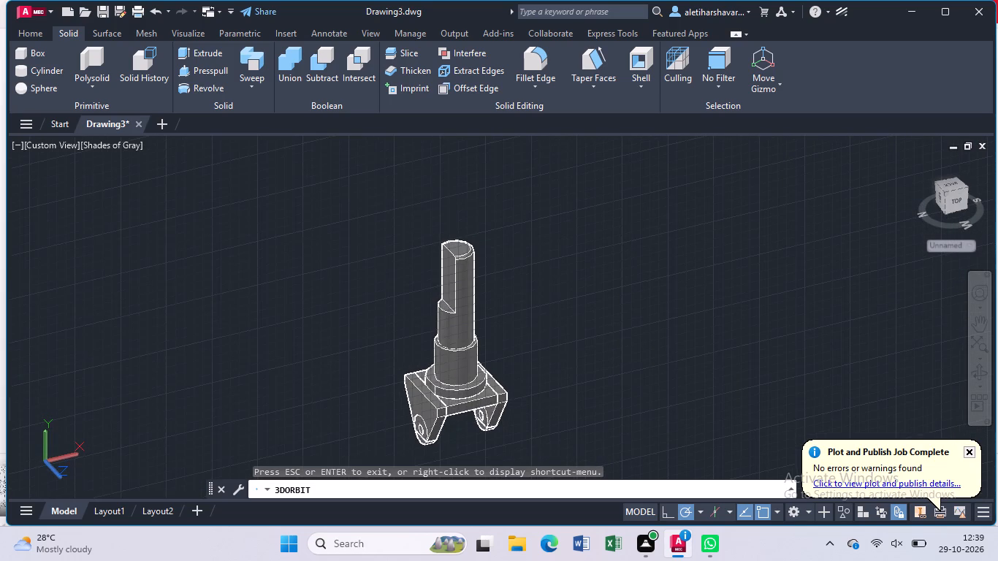
{"action": "left_click_drag", "start_coordinate": [568, 392], "coordinate": [566, 386]}
{"action": "middle_click_drag", "start_coordinate": [566, 386], "coordinate": [556, 353]}
{"action": "key", "text": "Escape"}
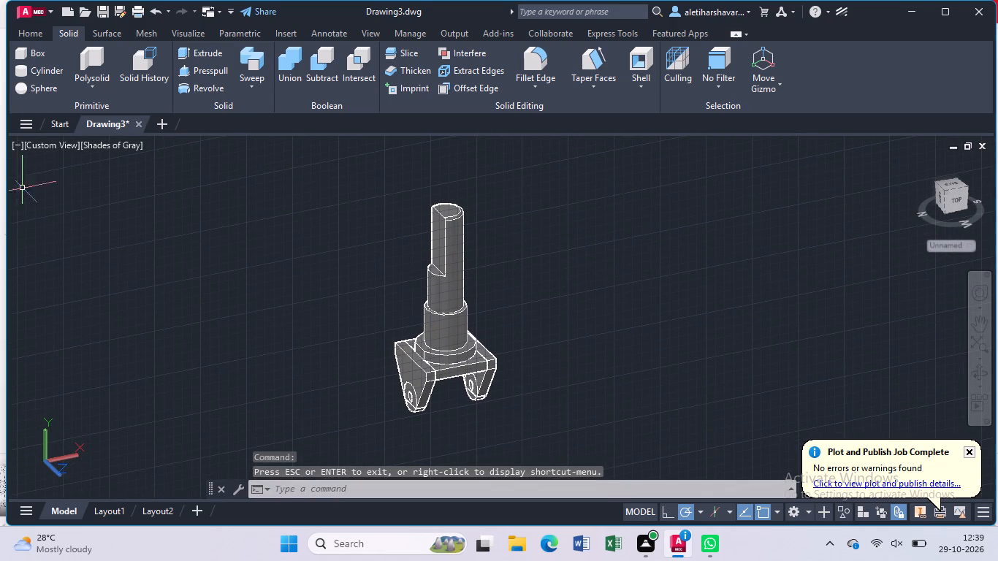
Compare the forked part in the Shaded, Shades of Gray, Wireframe, Hidden and Conceptual visual styles, ending on Shaded.
{"action": "left_click", "coordinate": [99, 144]}
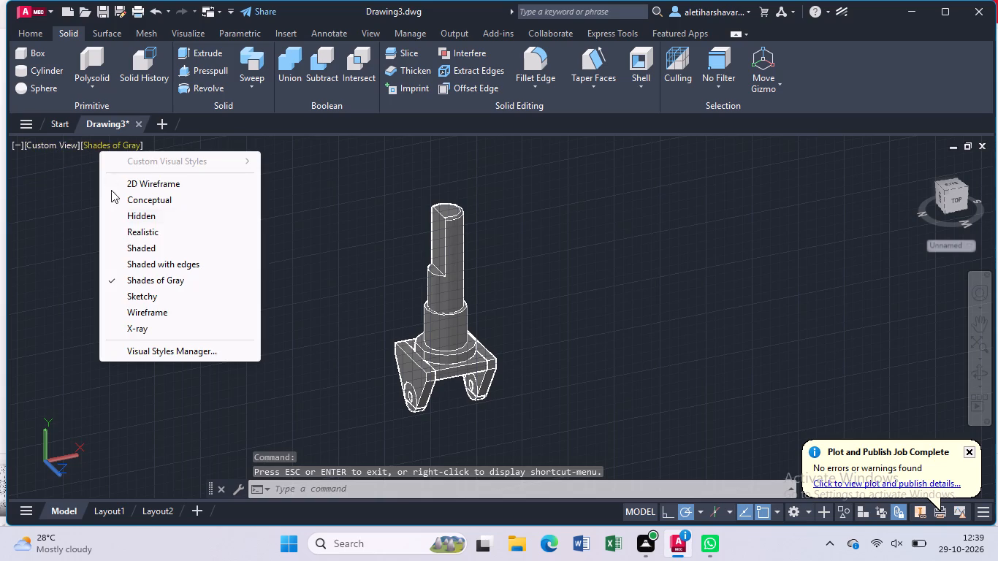
{"action": "left_click", "coordinate": [135, 242]}
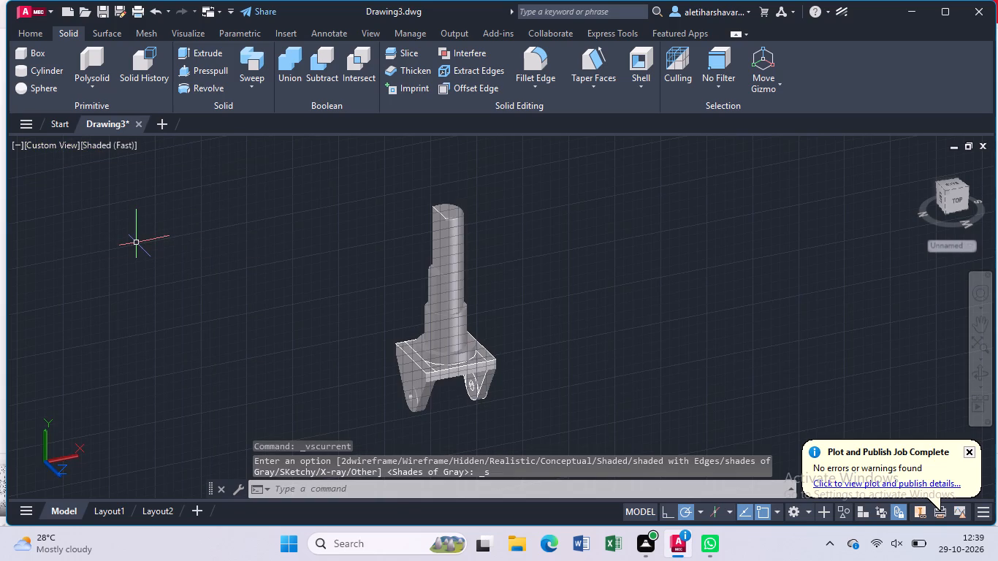
{"action": "left_click", "coordinate": [105, 145]}
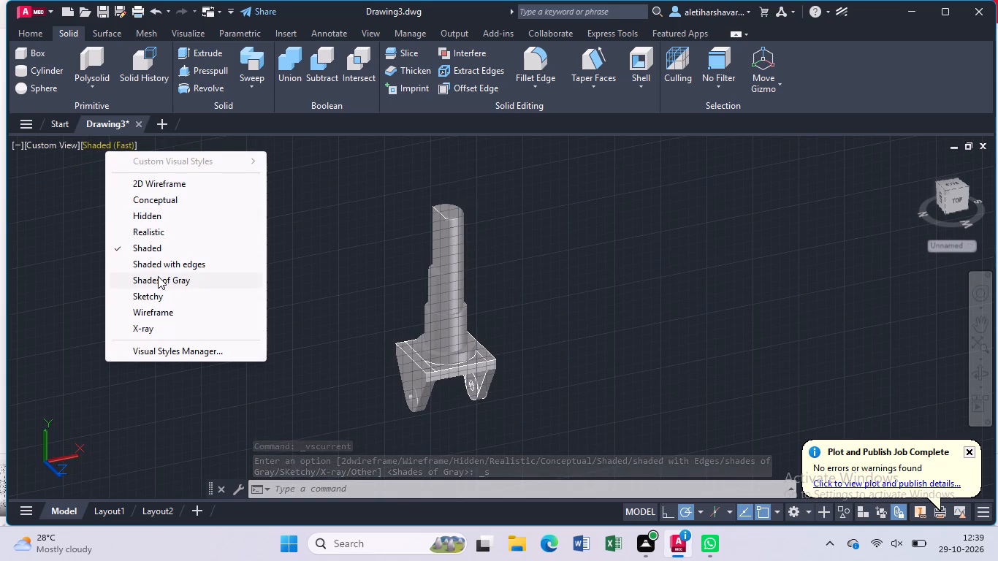
{"action": "left_click", "coordinate": [158, 276]}
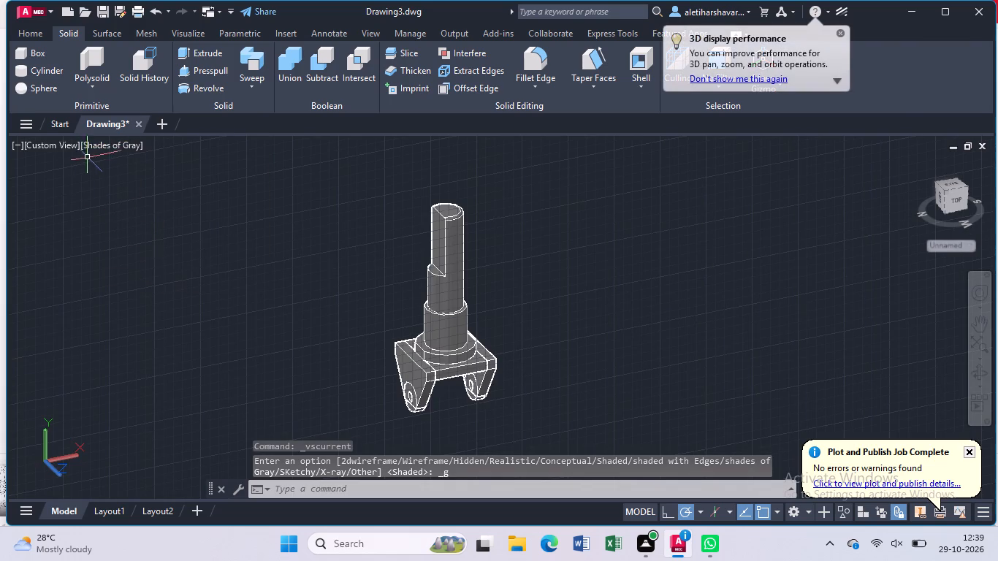
{"action": "left_click", "coordinate": [102, 150]}
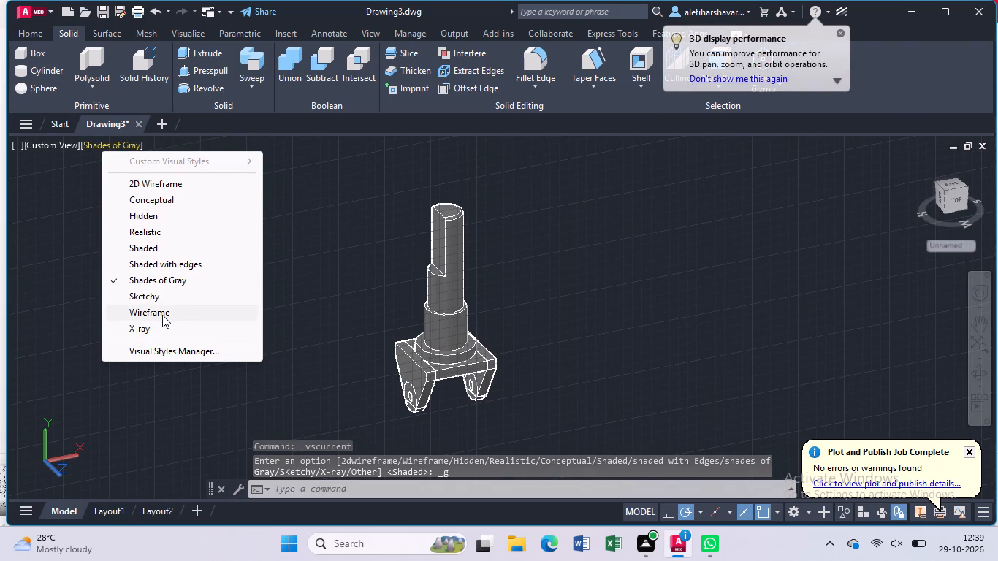
{"action": "left_click", "coordinate": [162, 315]}
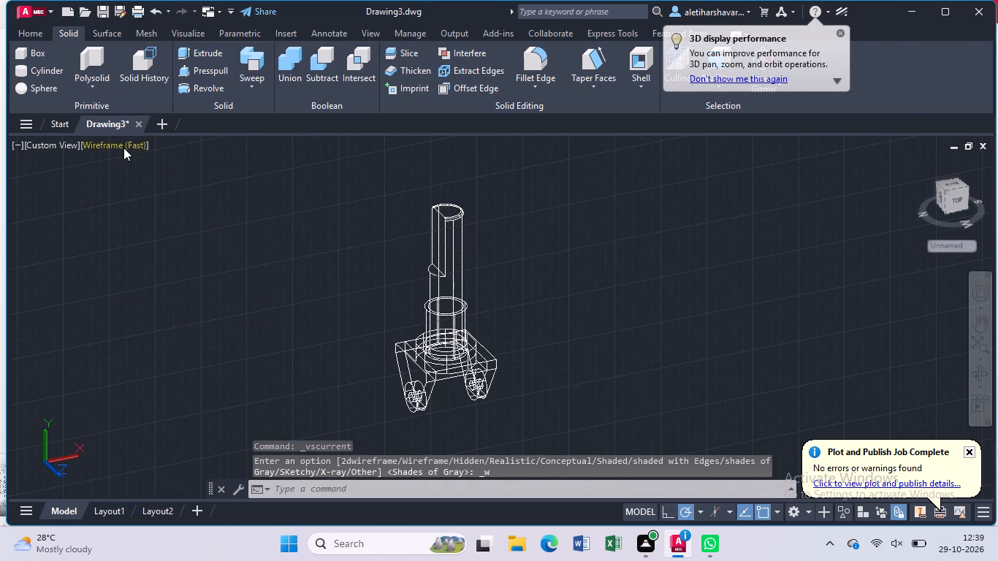
{"action": "left_click", "coordinate": [123, 146]}
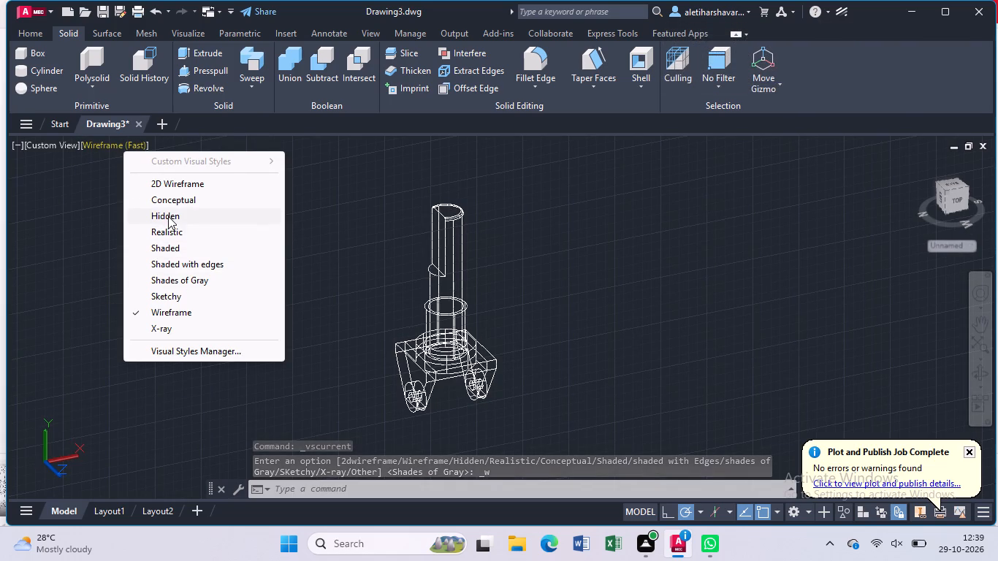
{"action": "left_click", "coordinate": [168, 216]}
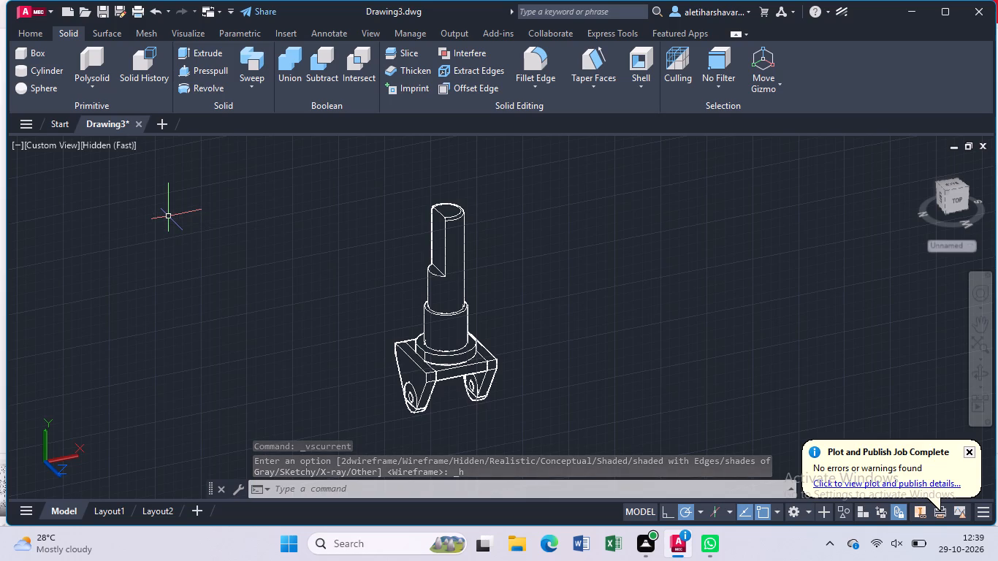
{"action": "left_click", "coordinate": [128, 147]}
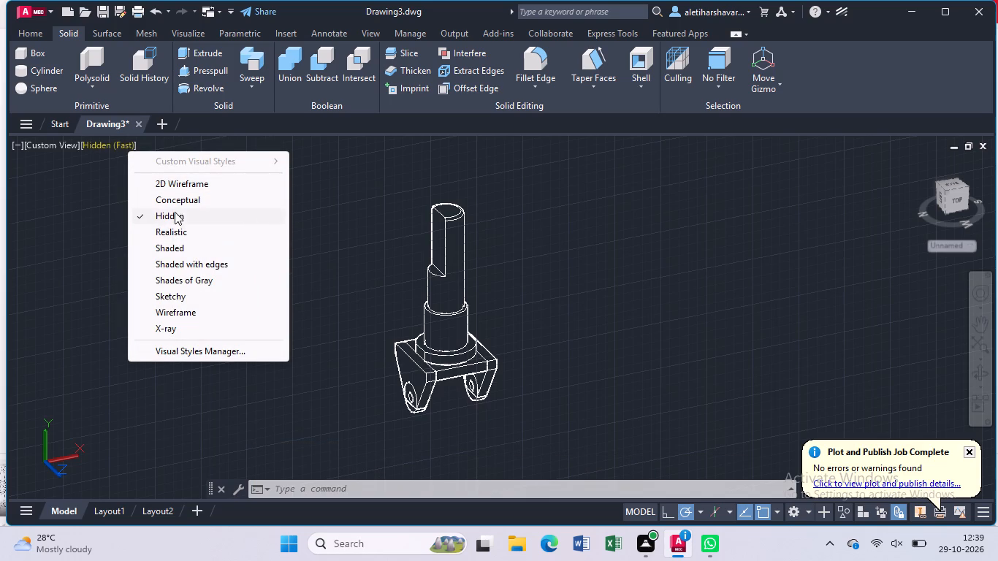
{"action": "left_click", "coordinate": [175, 202]}
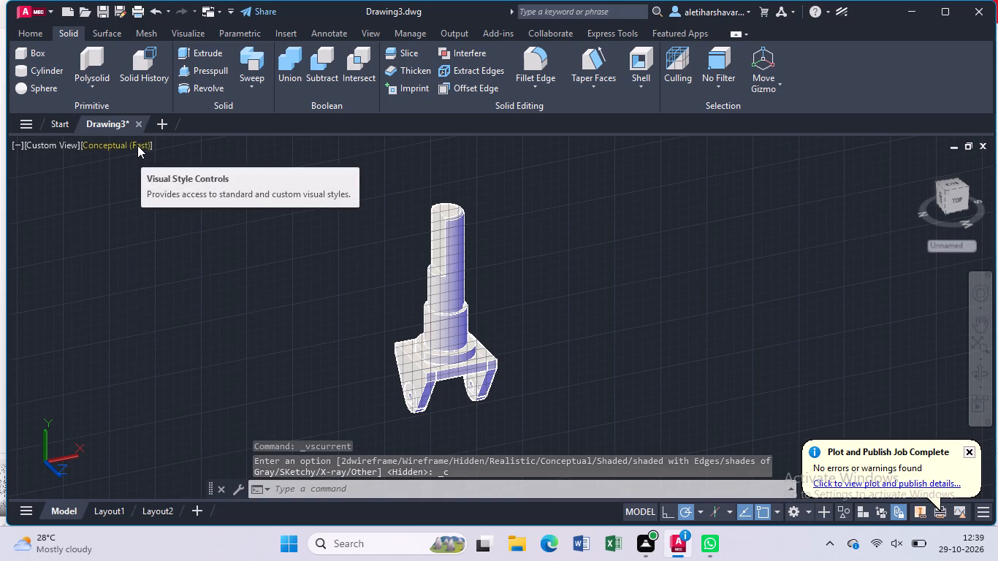
{"action": "left_click", "coordinate": [137, 145]}
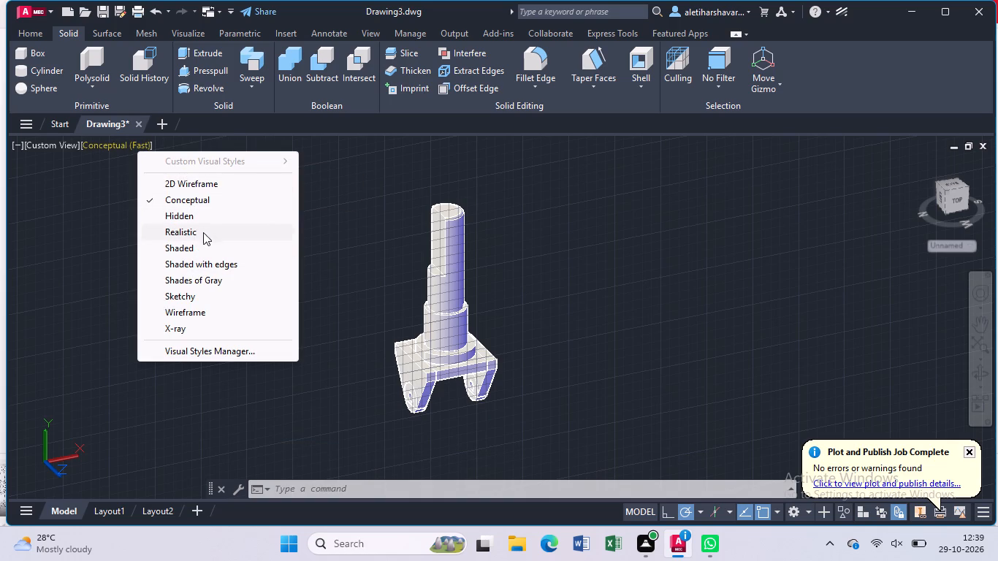
{"action": "left_click", "coordinate": [203, 249]}
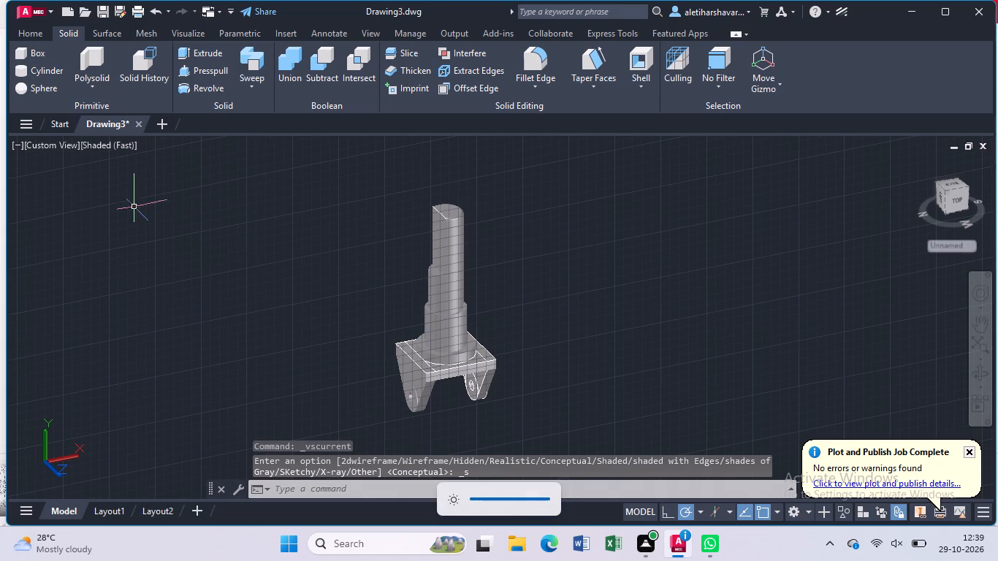
Set the viewport's visual style to Shaded with edges.
{"action": "left_click", "coordinate": [106, 143]}
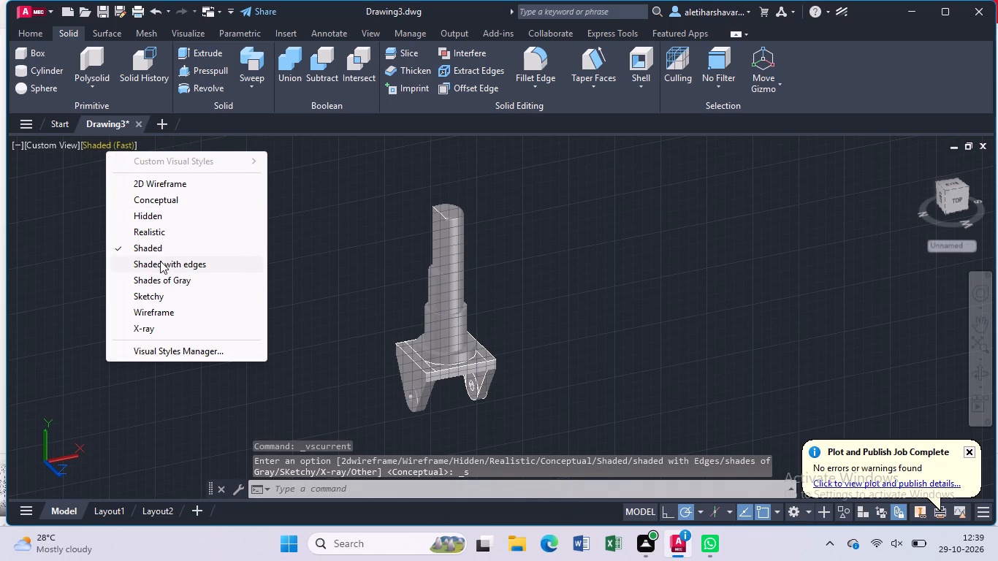
{"action": "left_click", "coordinate": [161, 262]}
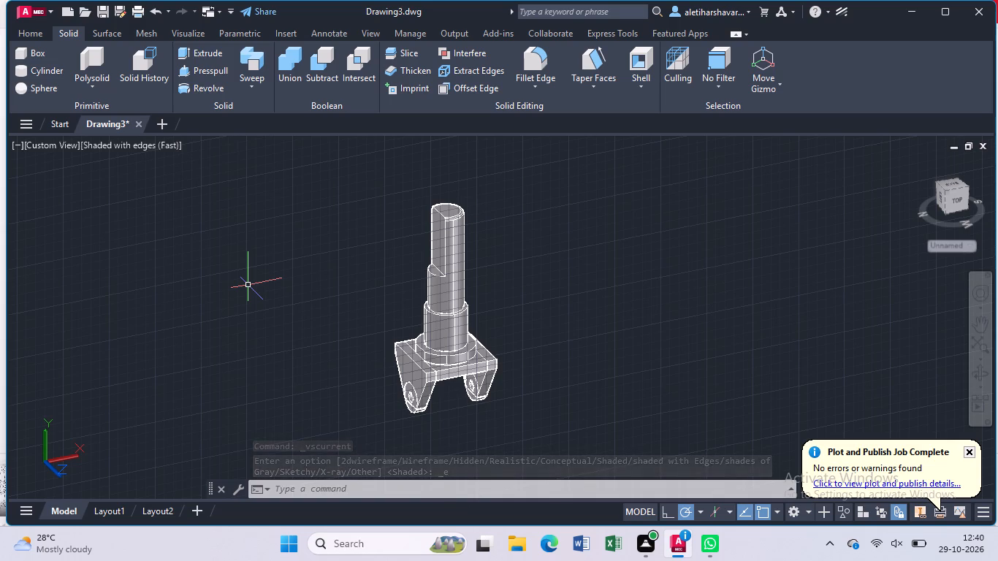
Save the drawing in Documents under the file name Pivot Pin with Bracket.
{"action": "key", "text": "ctrl+s"}
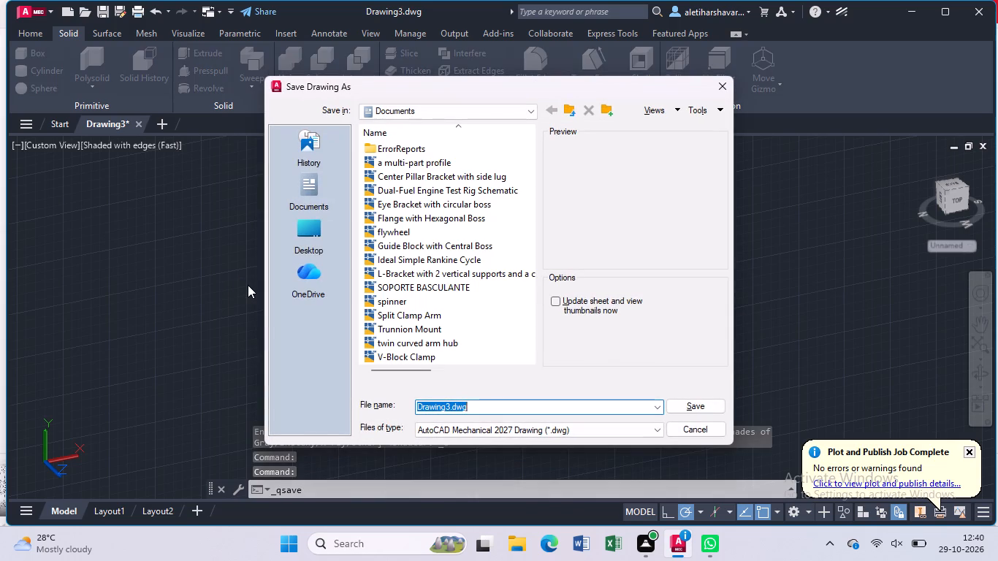
{"action": "key", "text": "BackSpace"}
{"action": "key", "text": "ctrl+v"}
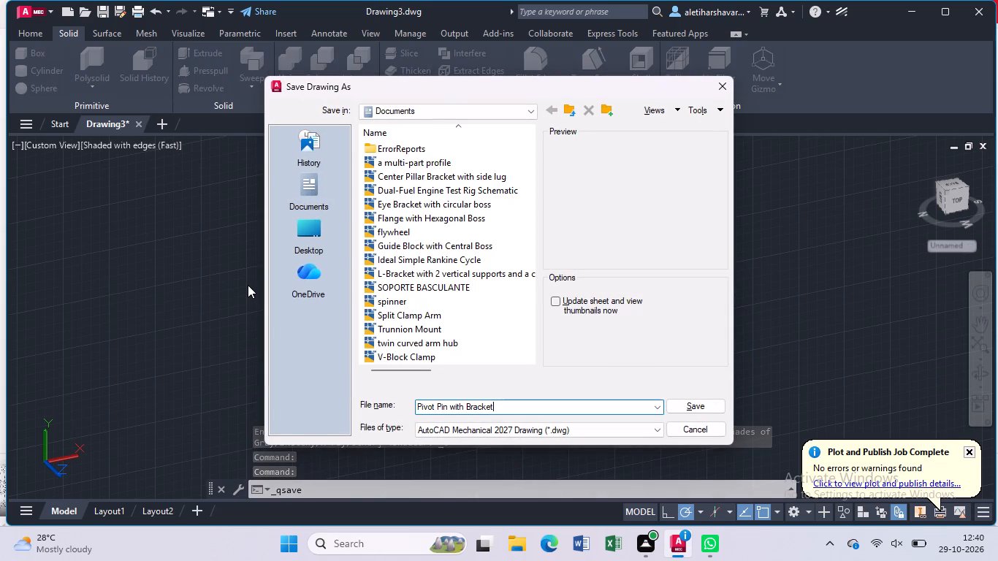
{"action": "key", "text": "Return"}
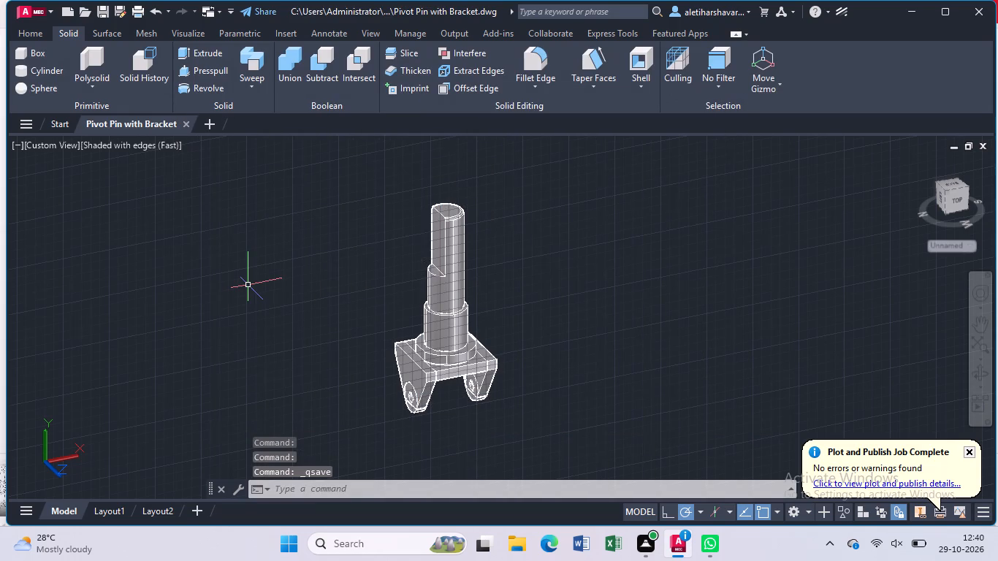
Set up a centred landscape plot with DWG To PDF.pc3 on ISO A4 (297.00 x 210.00 MM) paper.
{"action": "type", "text": "plo"}
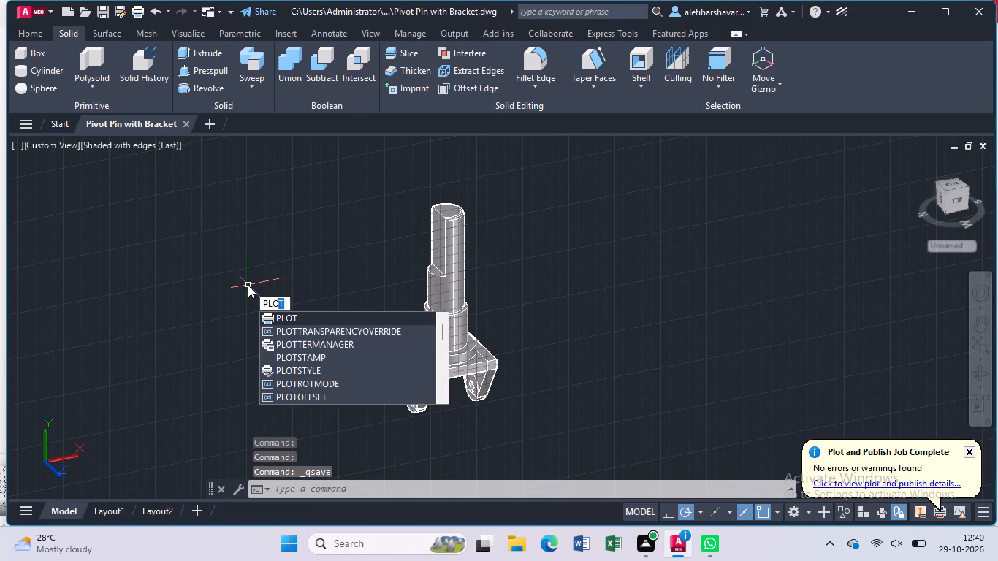
{"action": "left_click", "coordinate": [316, 312]}
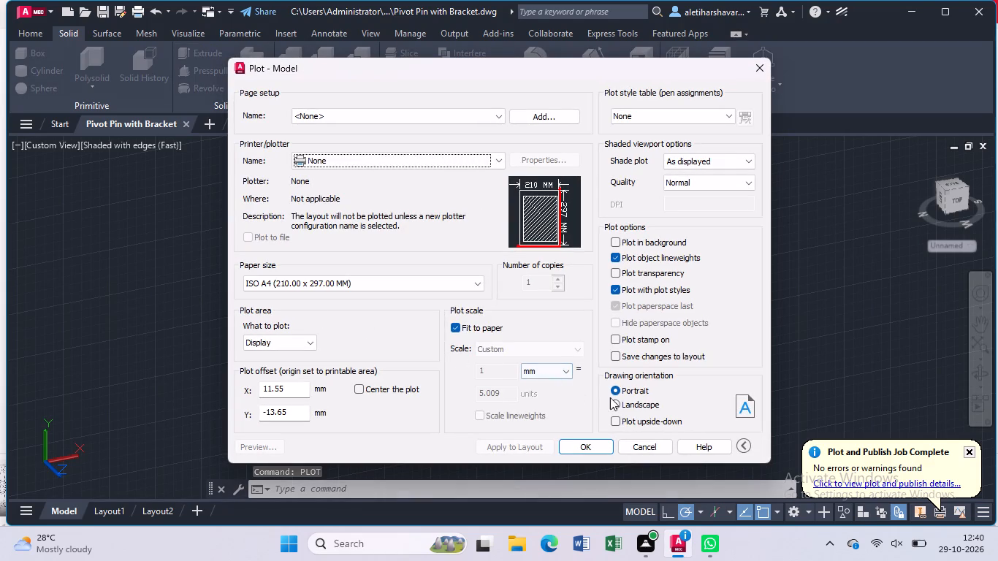
{"action": "left_click", "coordinate": [620, 404]}
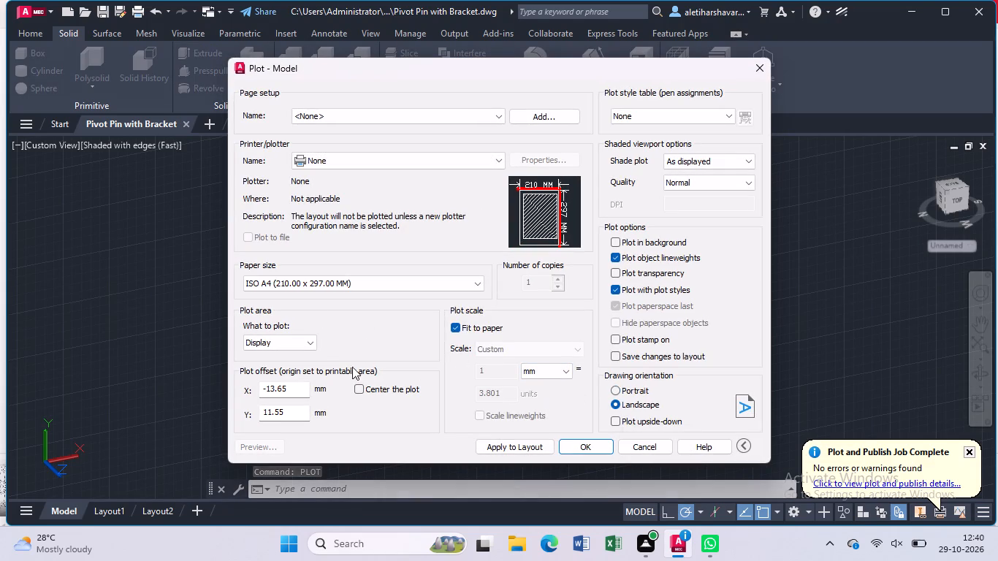
{"action": "left_click", "coordinate": [355, 390]}
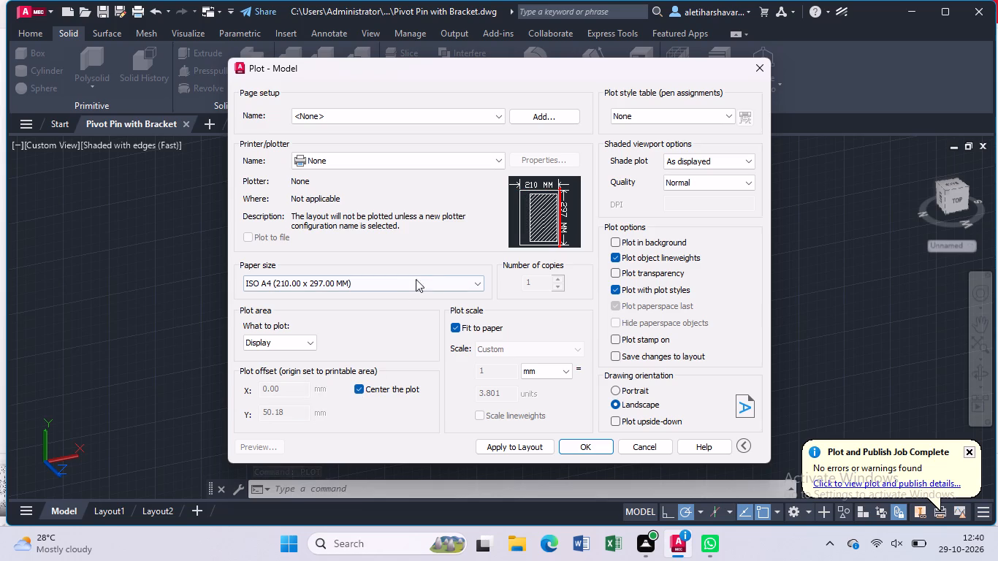
{"action": "left_click", "coordinate": [499, 162]}
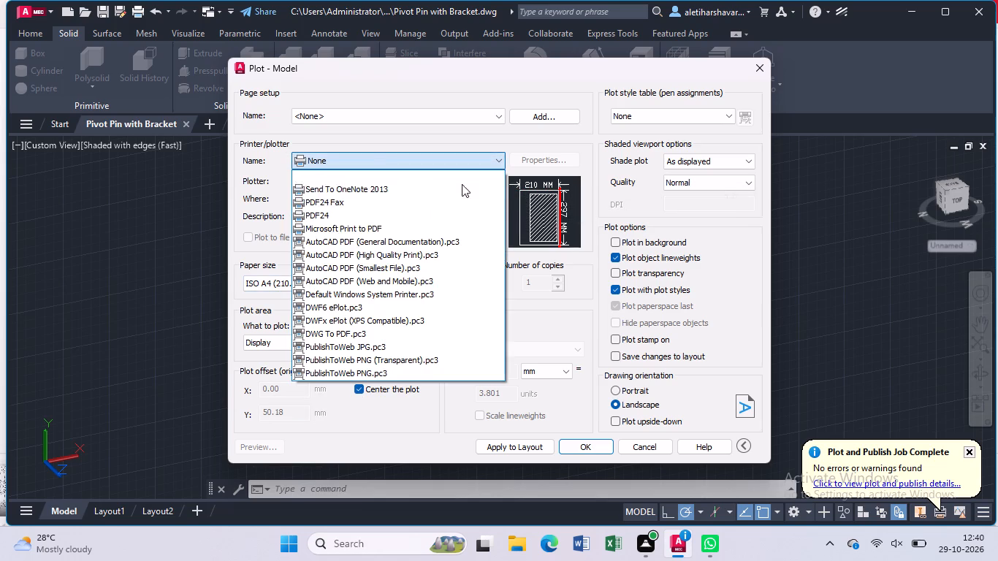
{"action": "left_click", "coordinate": [417, 328]}
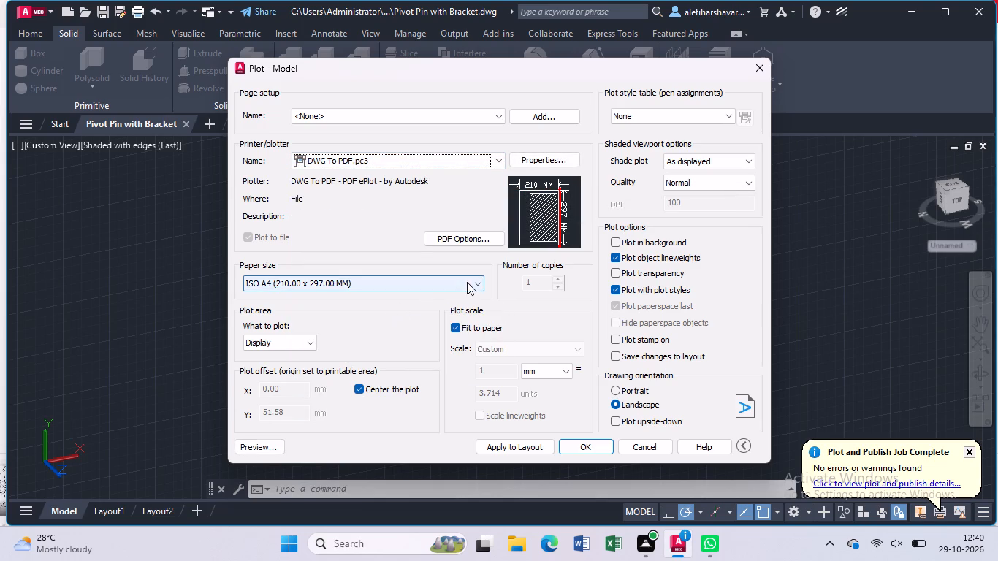
{"action": "left_click", "coordinate": [478, 281]}
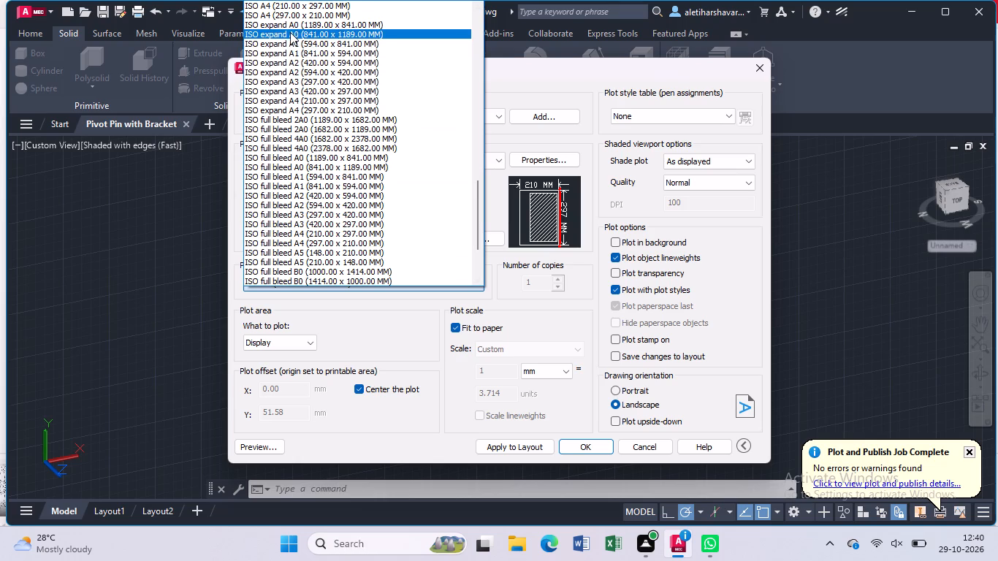
{"action": "left_click", "coordinate": [282, 16]}
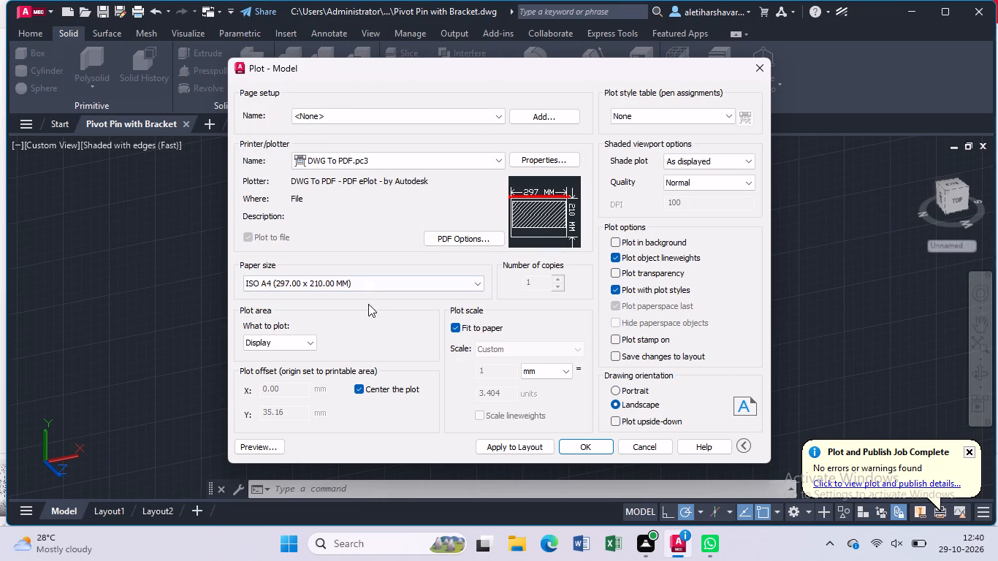
Set the plot area to a window framing the whole forked part.
{"action": "left_click", "coordinate": [308, 342]}
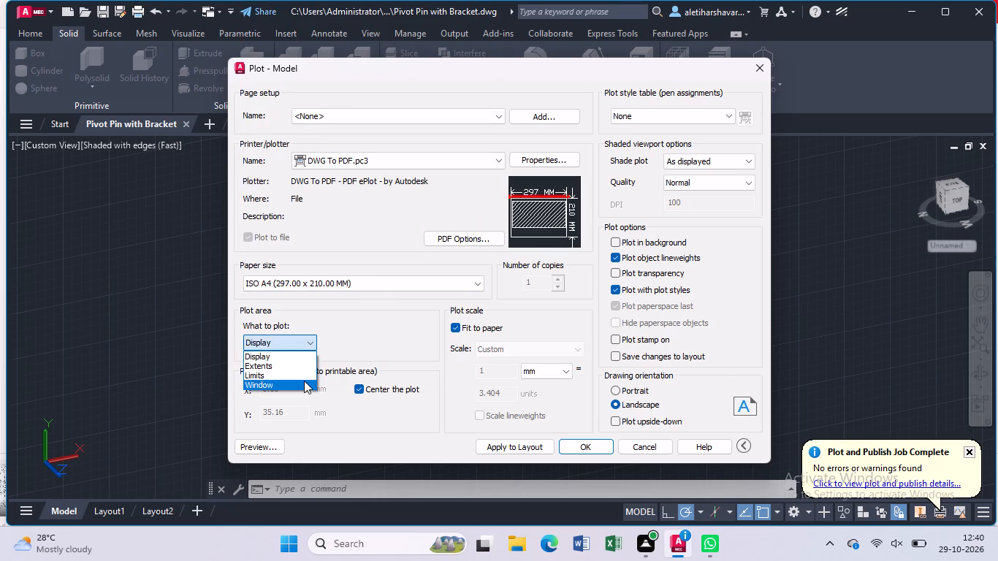
{"action": "left_click", "coordinate": [304, 381]}
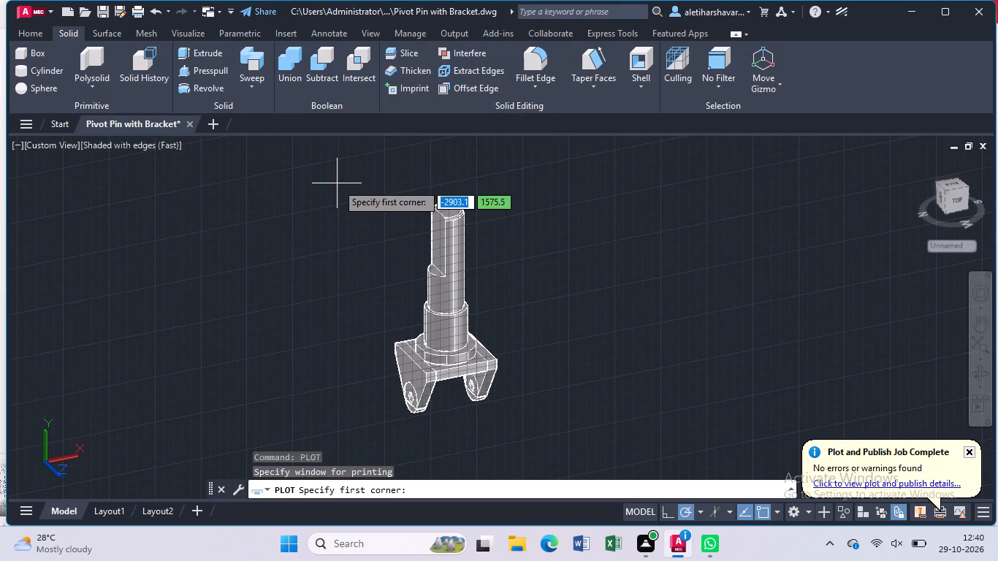
{"action": "left_click", "coordinate": [371, 190]}
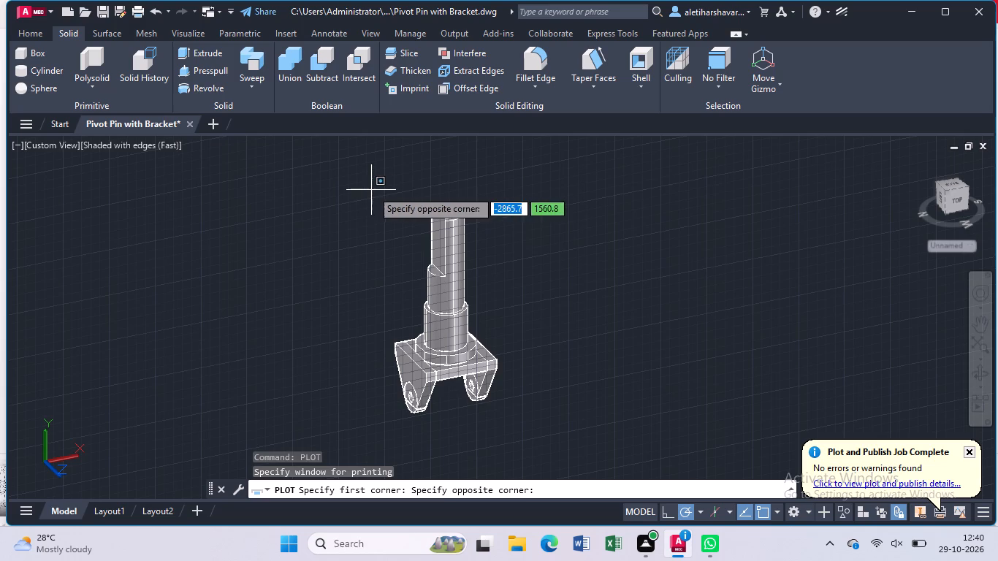
{"action": "left_click", "coordinate": [525, 424]}
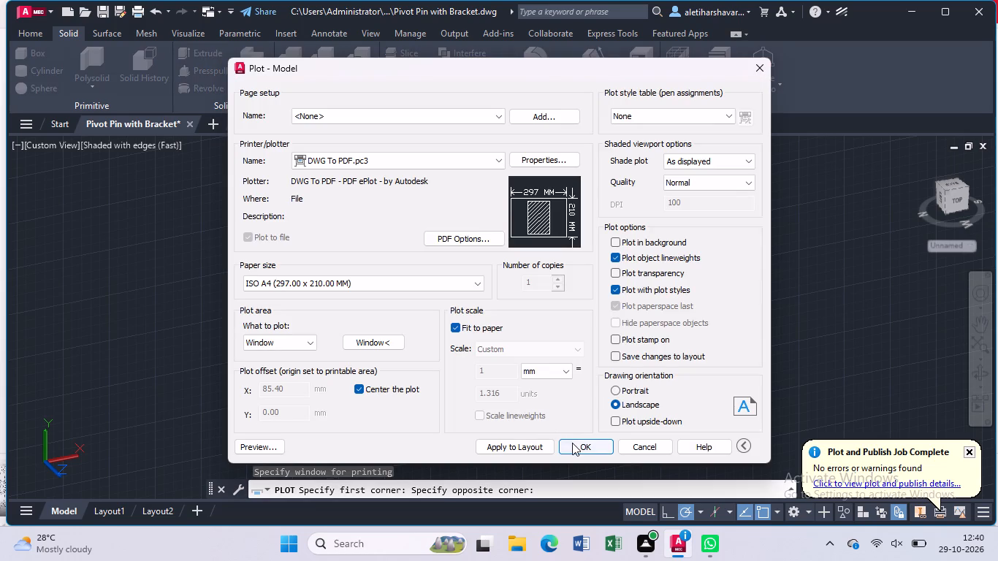
Plot the model to Pivot Pin with Bracket-Model.pdf in Documents and close the PDF once it opens.
{"action": "left_click", "coordinate": [576, 446]}
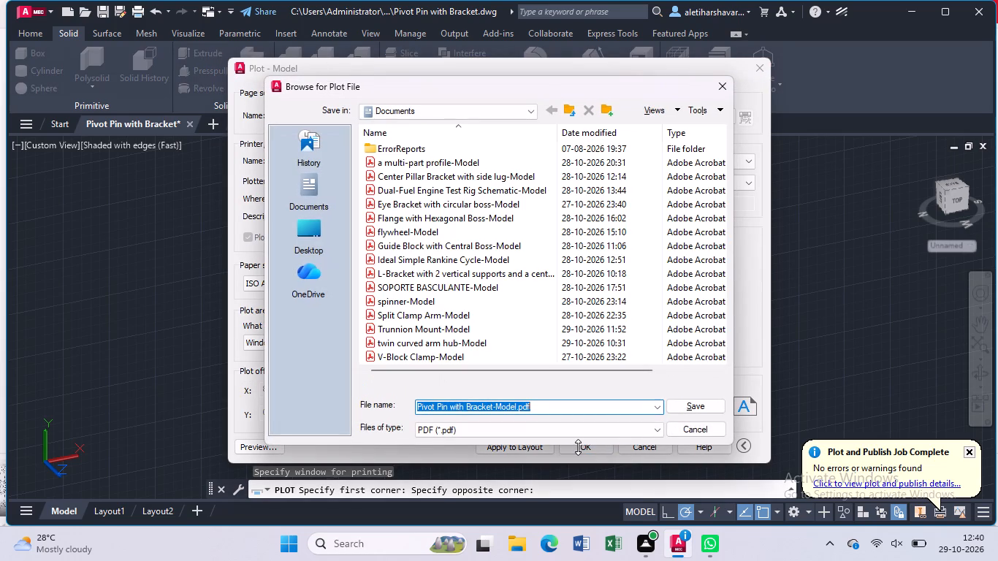
{"action": "left_click", "coordinate": [704, 402]}
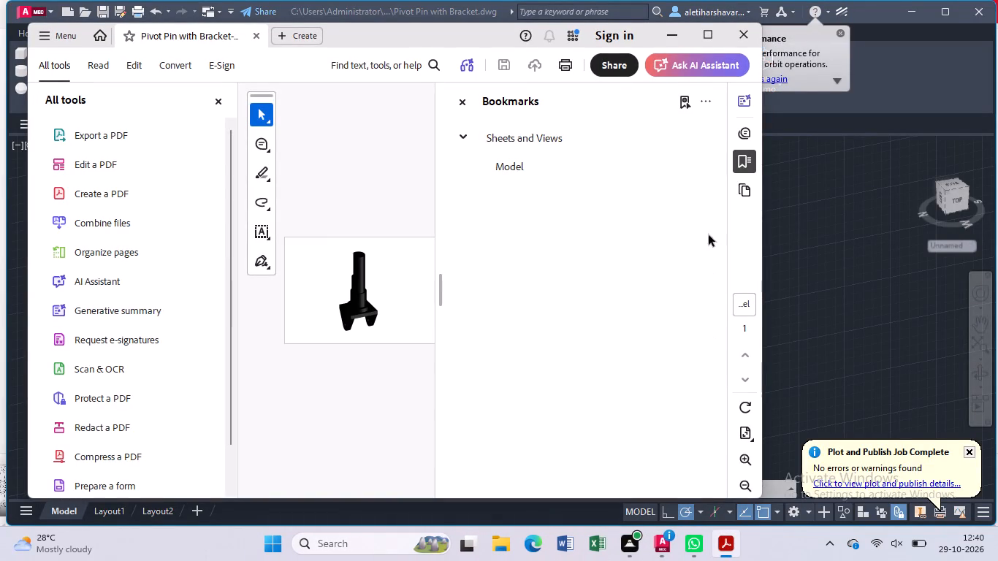
{"action": "left_click", "coordinate": [745, 44]}
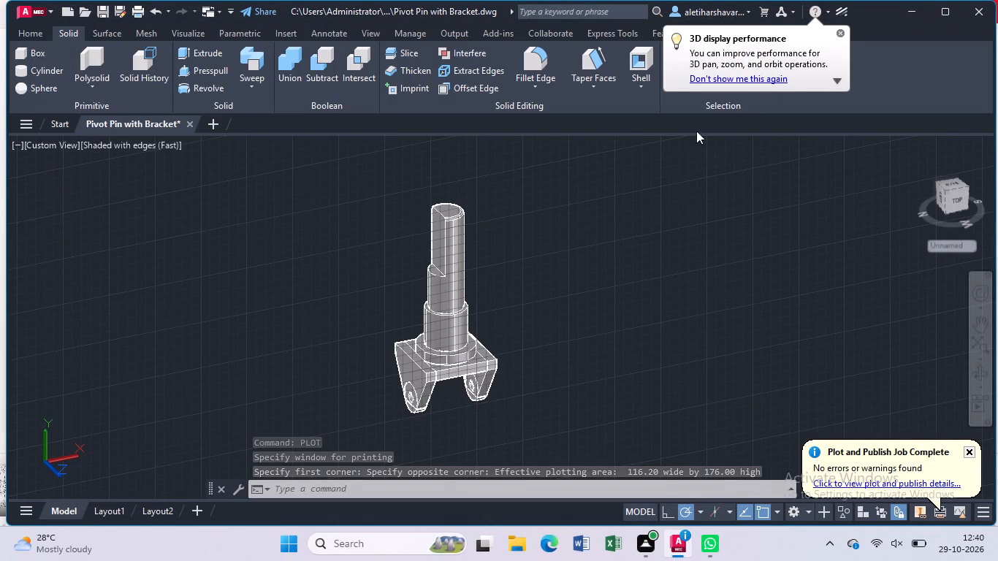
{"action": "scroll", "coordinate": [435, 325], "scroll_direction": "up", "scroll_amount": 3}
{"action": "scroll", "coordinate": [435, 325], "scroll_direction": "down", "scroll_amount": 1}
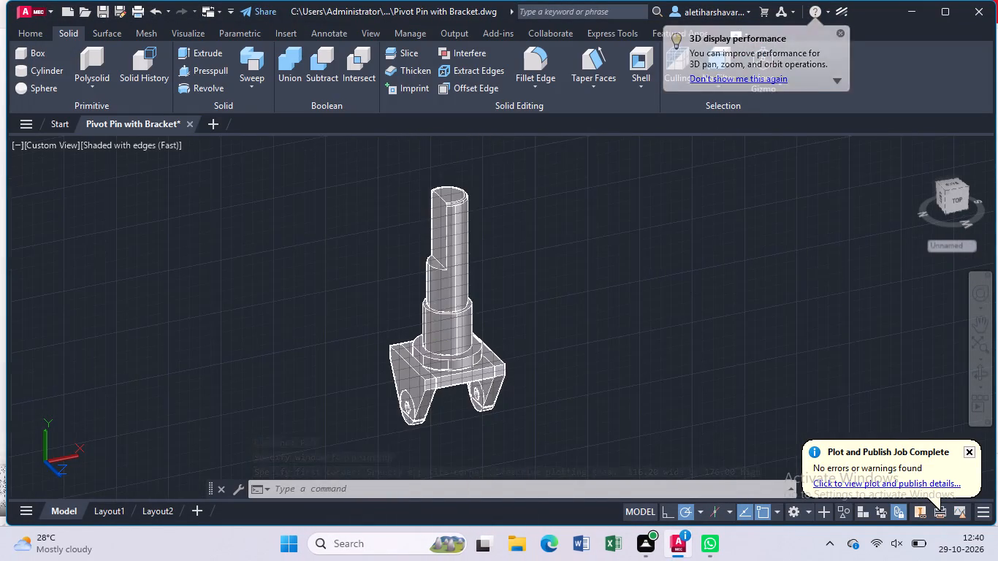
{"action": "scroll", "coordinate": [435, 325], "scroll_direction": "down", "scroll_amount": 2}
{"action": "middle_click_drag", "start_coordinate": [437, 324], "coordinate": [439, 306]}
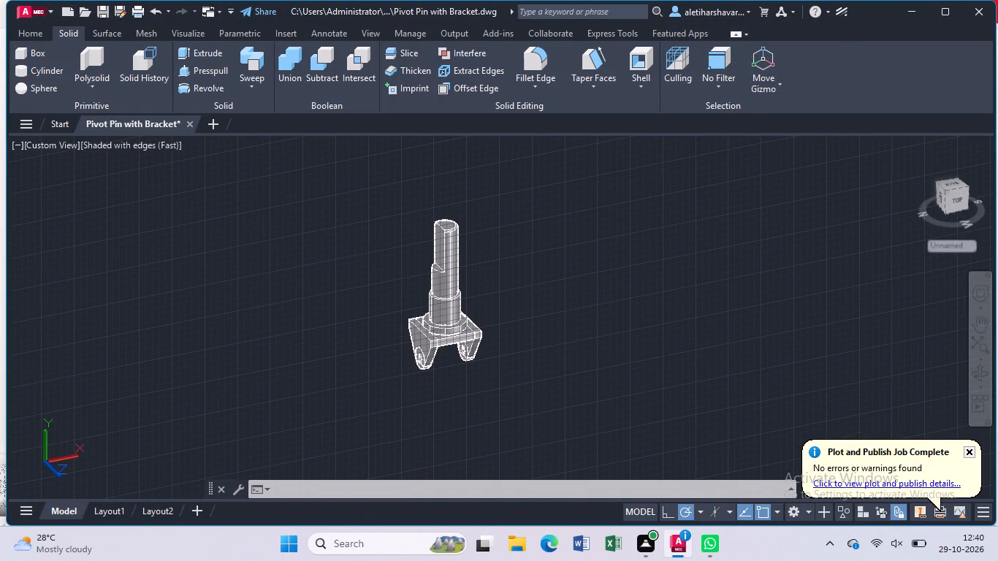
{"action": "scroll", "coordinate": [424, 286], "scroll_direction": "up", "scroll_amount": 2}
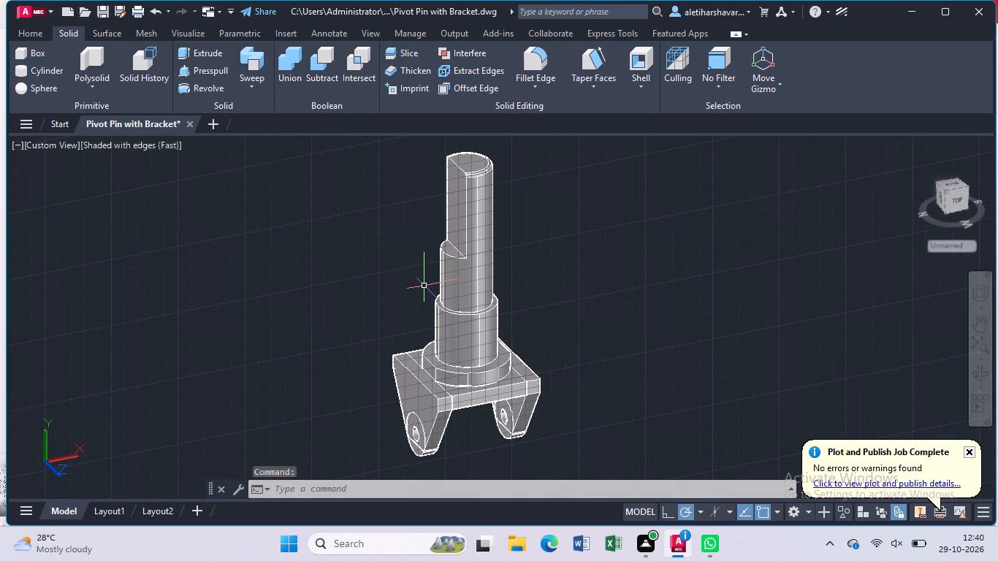
Turn off the command log file with LOGFILEOFF.
{"action": "type", "text": "lo"}
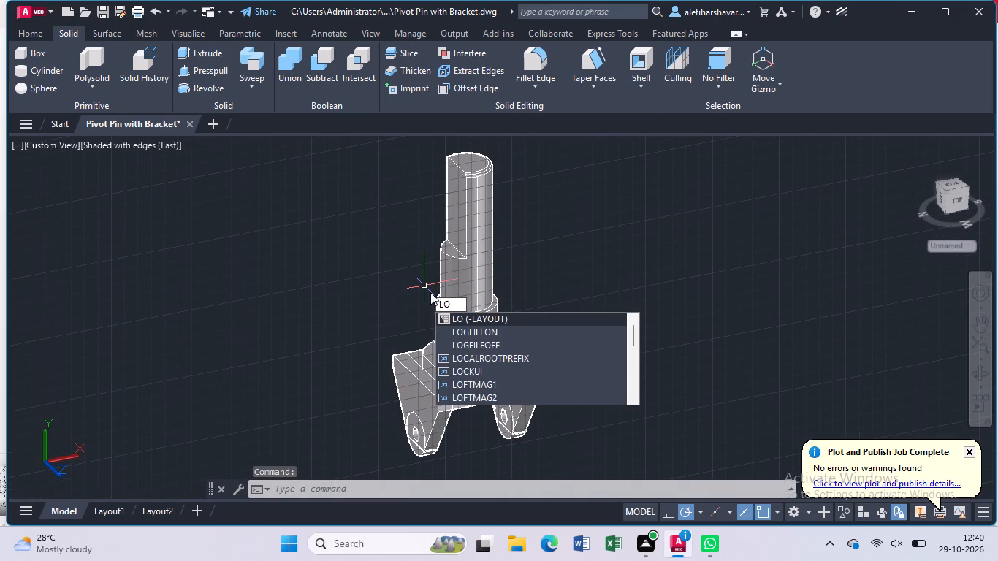
{"action": "left_click", "coordinate": [470, 339]}
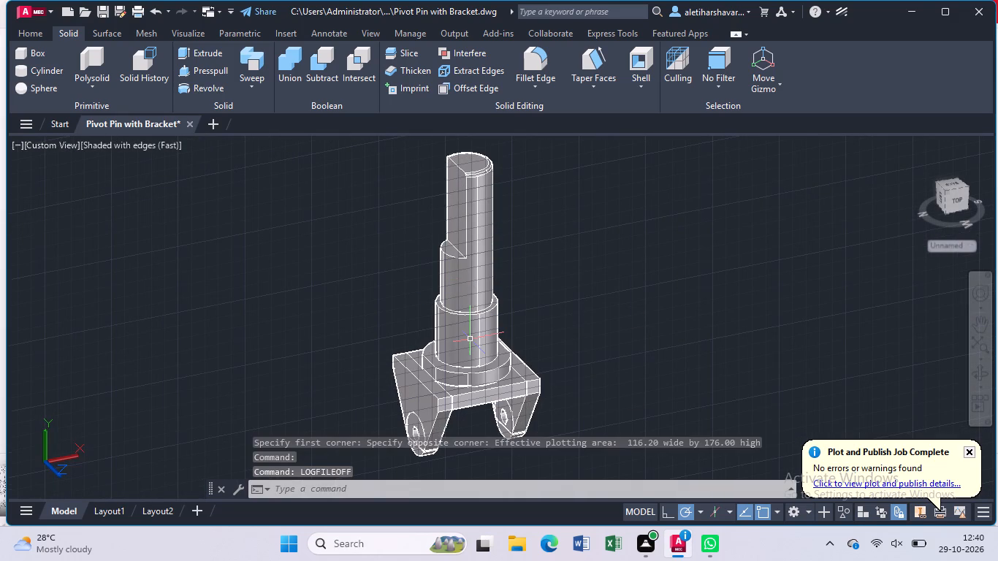